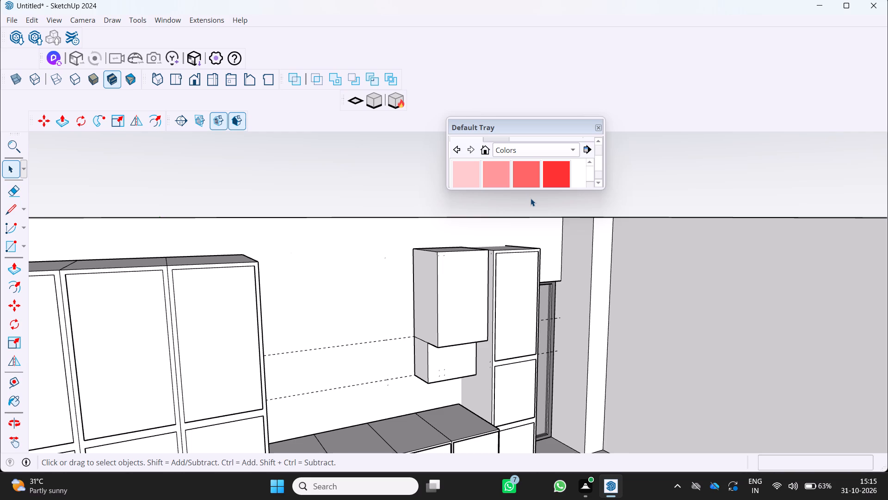
# Examine the kitchen wall cabinets, tall units and guide lines from several angles, ending close to the plain wall cabinet.
pyautogui.scroll(-2, 314, 265)
pyautogui.scroll(-1, 351, 282)
pyautogui.moveTo(353, 287); pyautogui.dragTo(316, 297, button='middle')
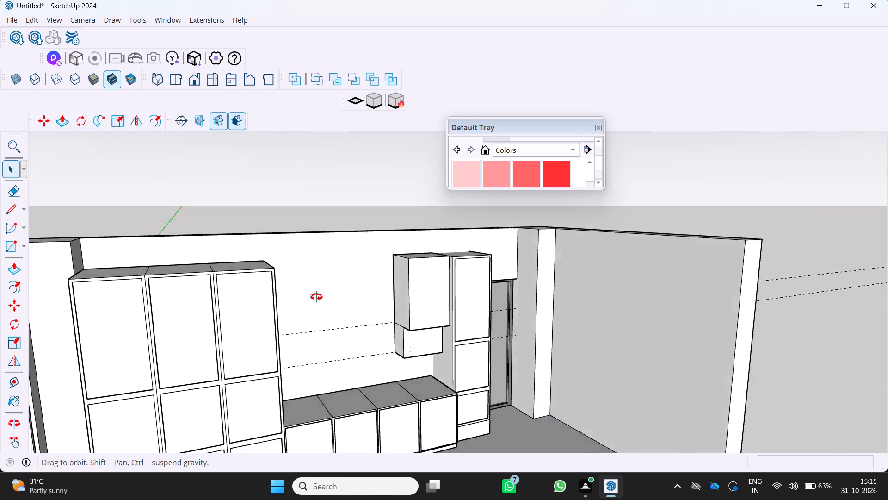
pyautogui.moveTo(316, 297); pyautogui.dragTo(298, 303, button='middle')
pyautogui.scroll(5, 362, 318)
pyautogui.moveTo(358, 305); pyautogui.dragTo(311, 318, button='middle')
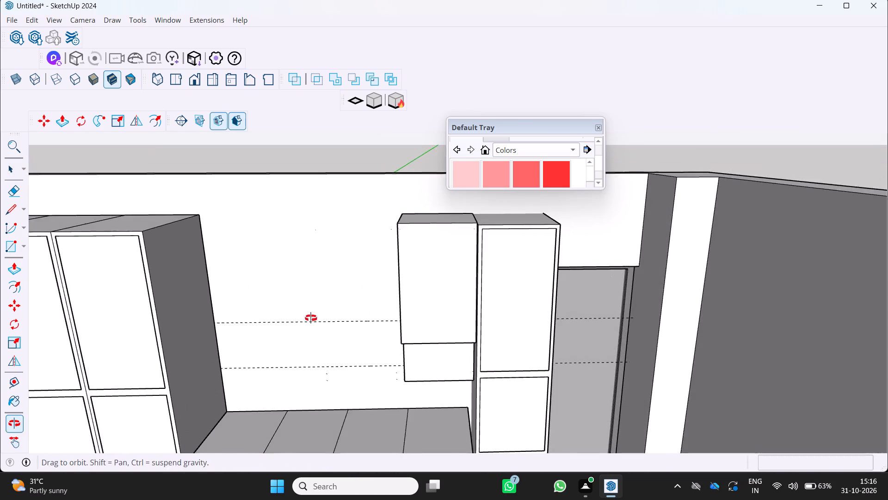
pyautogui.moveTo(311, 318); pyautogui.dragTo(310, 318, button='middle')
pyautogui.middleClick(310, 318)
pyautogui.scroll(-4, 312, 319)
pyautogui.scroll(1, 358, 319)
pyautogui.moveTo(359, 319); pyautogui.dragTo(438, 238, button='middle')
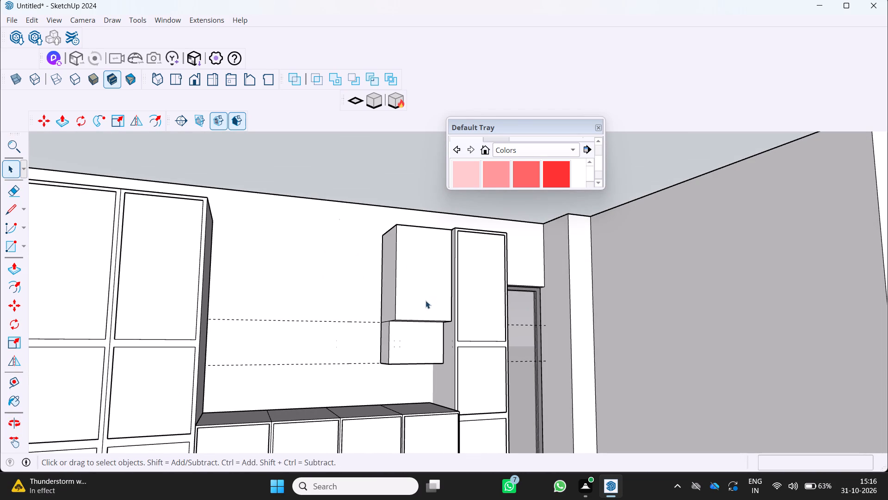
pyautogui.moveTo(425, 314); pyautogui.dragTo(405, 322, button='middle')
pyautogui.scroll(1, 425, 314)
pyautogui.middleClick(405, 322)
pyautogui.scroll(-3, 405, 322)
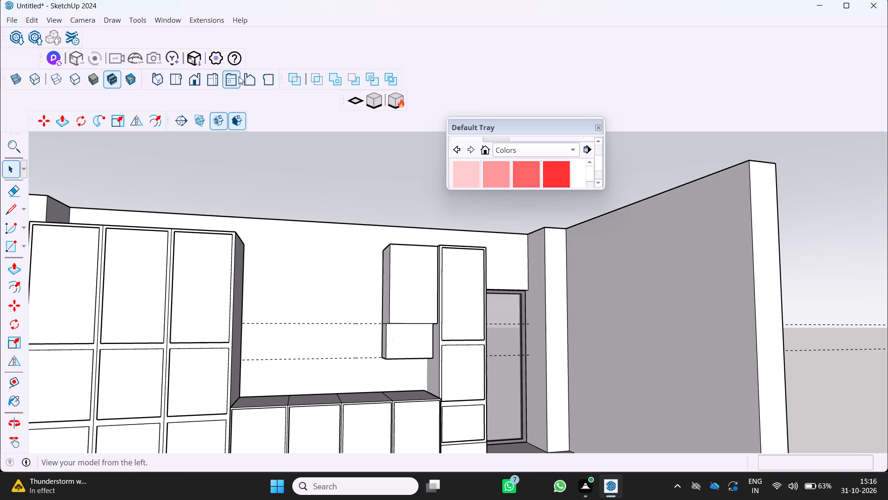
pyautogui.scroll(-1, 226, 184)
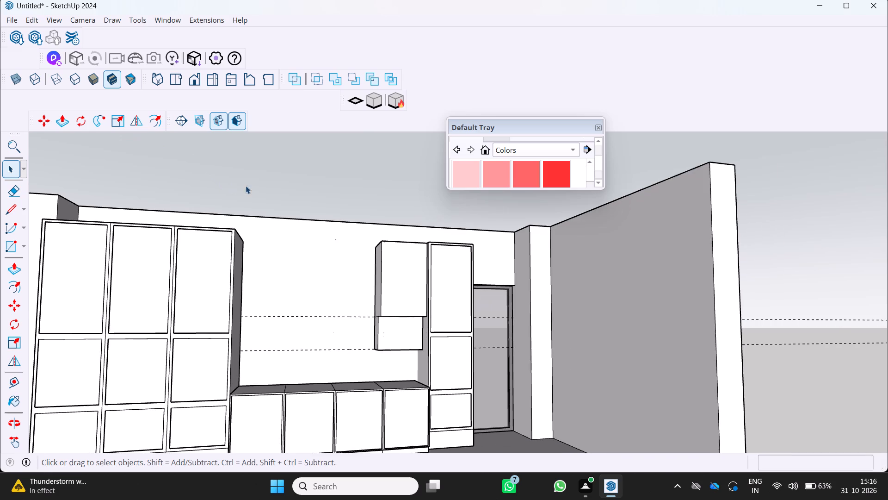
pyautogui.scroll(-2, 255, 199)
pyautogui.moveTo(290, 217); pyautogui.dragTo(251, 276, button='middle')
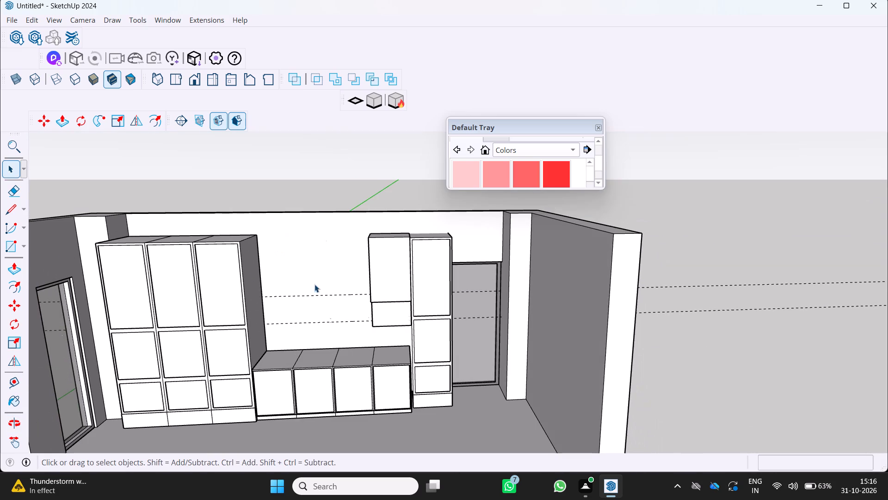
pyautogui.scroll(3, 335, 250)
pyautogui.moveTo(351, 244); pyautogui.dragTo(362, 297, button='middle')
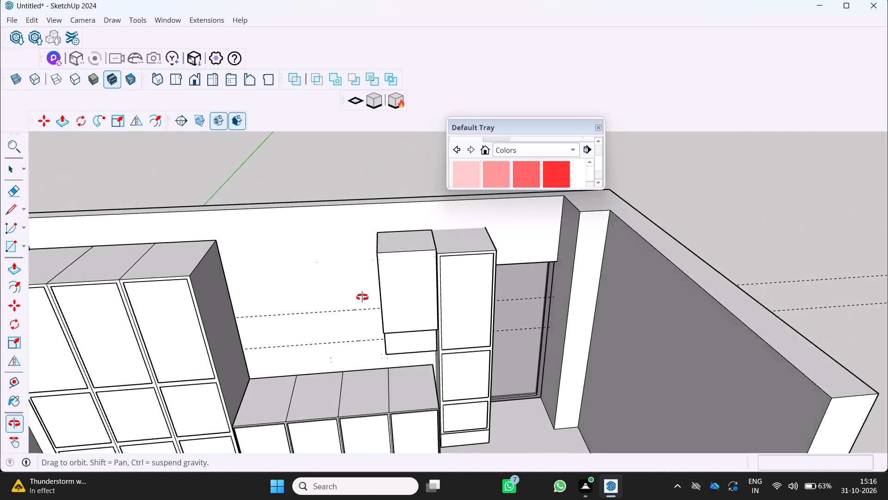
pyautogui.moveTo(362, 297); pyautogui.dragTo(373, 282, button='middle')
pyautogui.middleClick(373, 282)
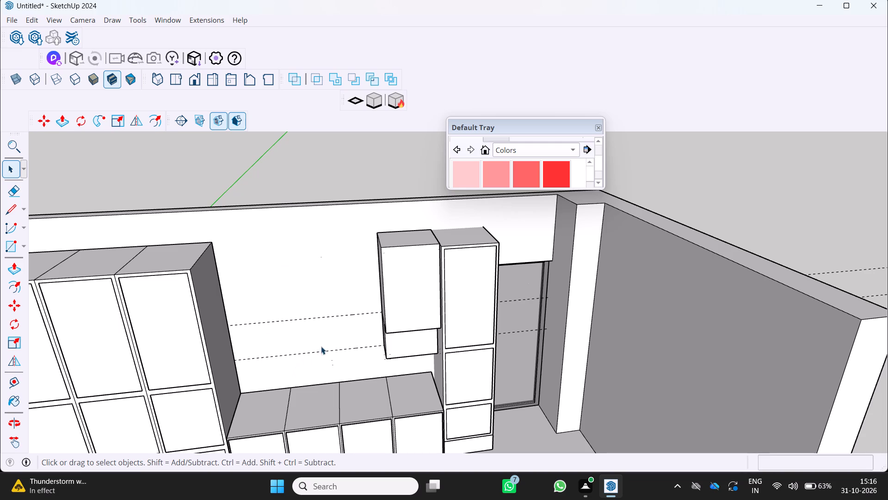
pyautogui.moveTo(388, 315); pyautogui.dragTo(369, 307, button='middle')
pyautogui.middleClick(369, 307)
pyautogui.scroll(4, 392, 278)
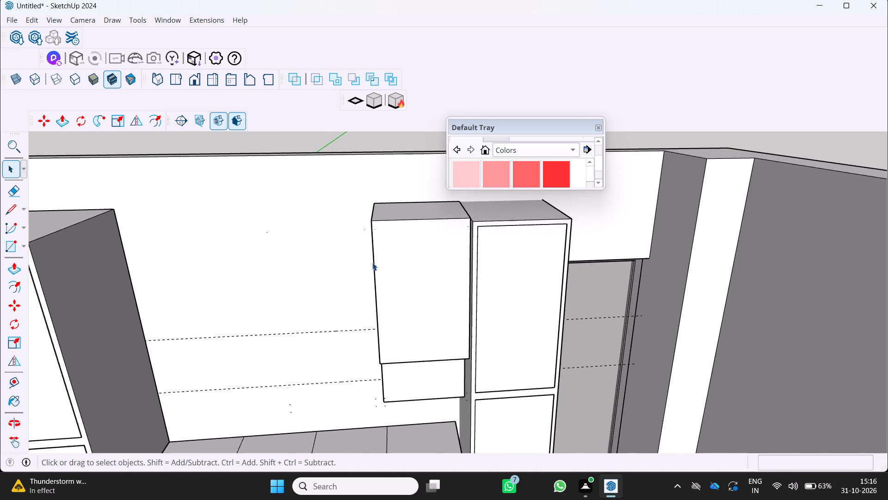
pyautogui.scroll(3, 372, 262)
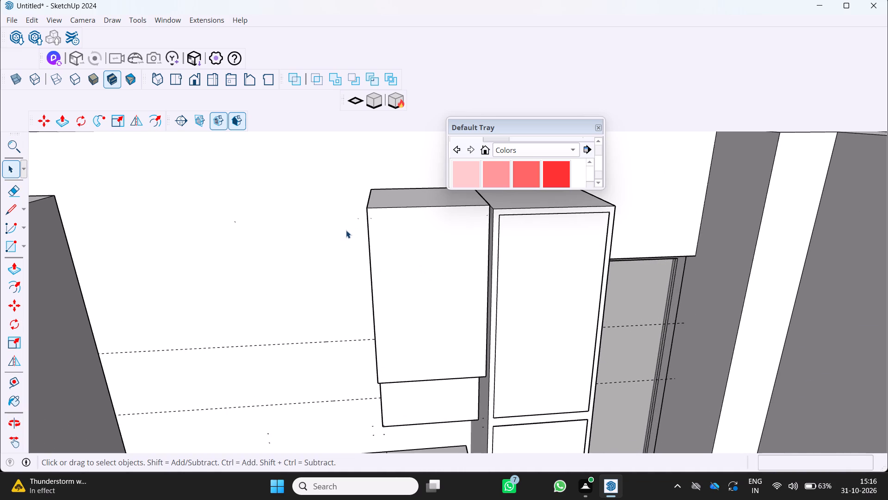
pyautogui.scroll(1, 378, 249)
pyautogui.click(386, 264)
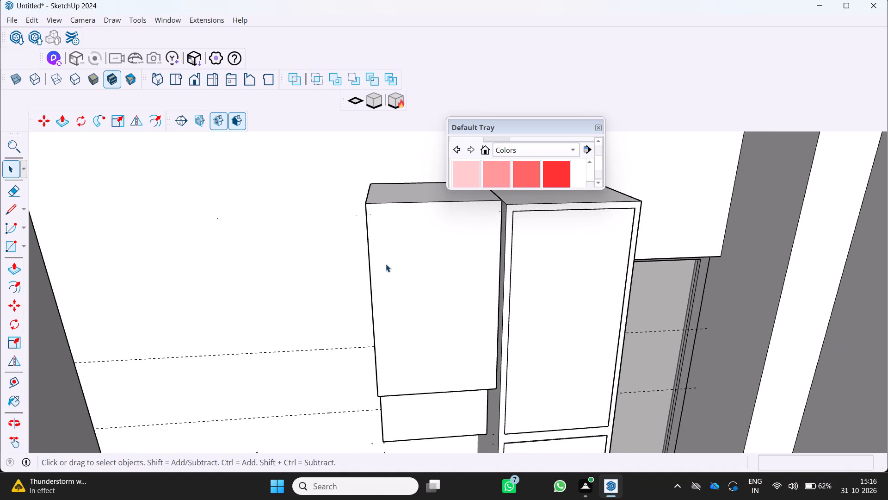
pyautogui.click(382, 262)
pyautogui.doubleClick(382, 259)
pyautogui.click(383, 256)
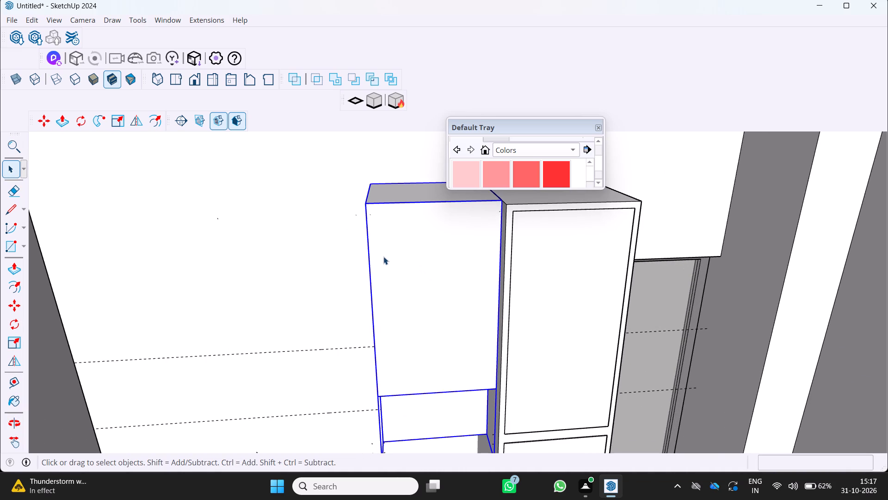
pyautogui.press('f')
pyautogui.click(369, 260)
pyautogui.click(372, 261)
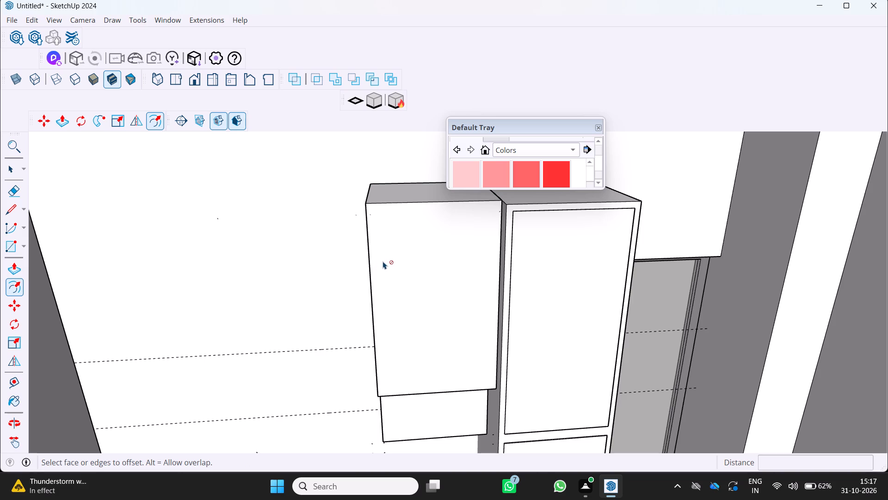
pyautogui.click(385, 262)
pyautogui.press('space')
# Open the wall cabinet group for editing and offset its upper front face inward by about 0.05'.
pyautogui.click(391, 270)
pyautogui.click(394, 269)
pyautogui.doubleClick(391, 252)
pyautogui.click(393, 260)
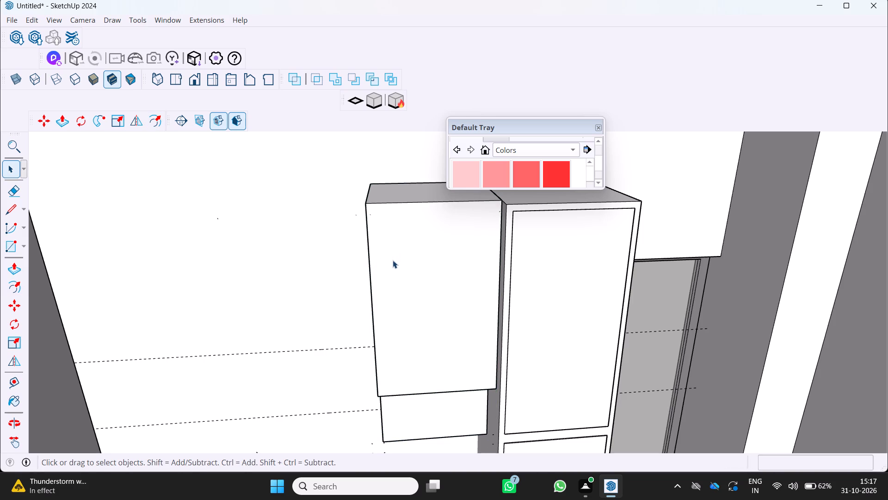
pyautogui.click(388, 256)
pyautogui.tripleClick(388, 253)
pyautogui.moveTo(386, 259); pyautogui.dragTo(399, 254, button='middle')
pyautogui.press('f')
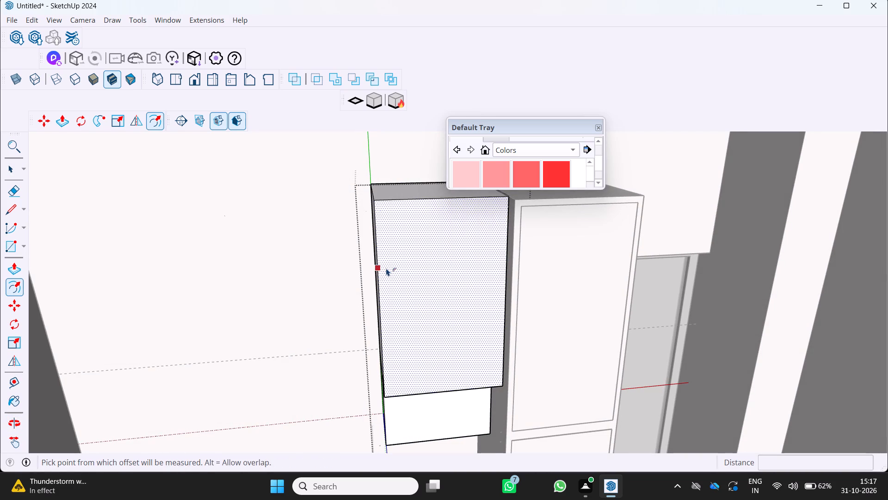
pyautogui.moveTo(386, 268); pyautogui.dragTo(381, 257)
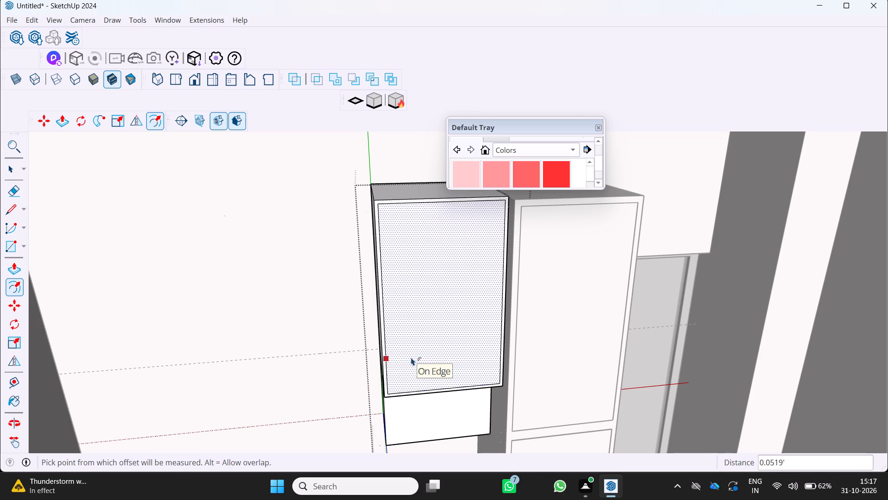
pyautogui.click(411, 357)
pyautogui.press('Escape')
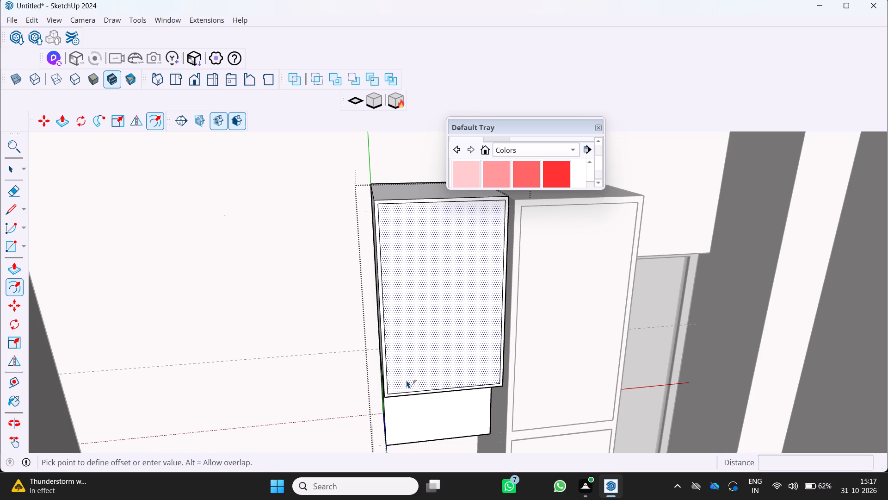
# Offset the lower front face of the wall cabinet inward by about 0.05'.
pyautogui.scroll(-3, 404, 380)
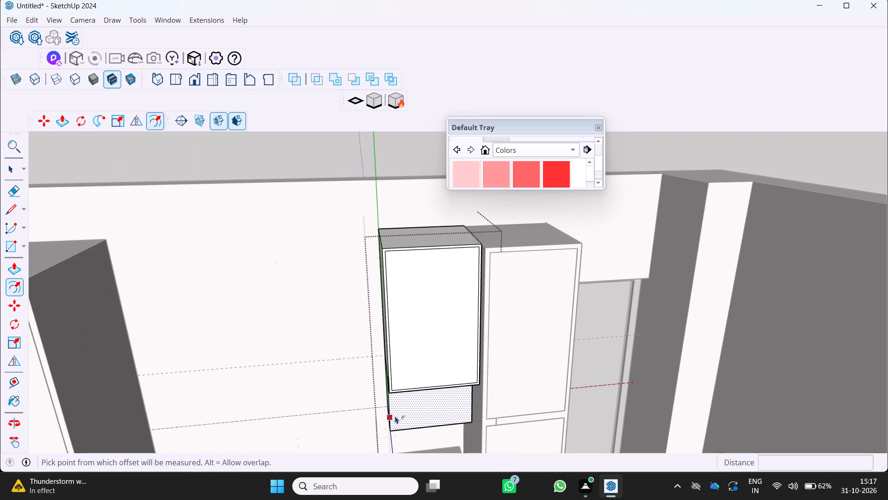
pyautogui.moveTo(395, 408); pyautogui.dragTo(392, 376, button='middle')
pyautogui.middleClick(392, 376)
pyautogui.scroll(3, 383, 417)
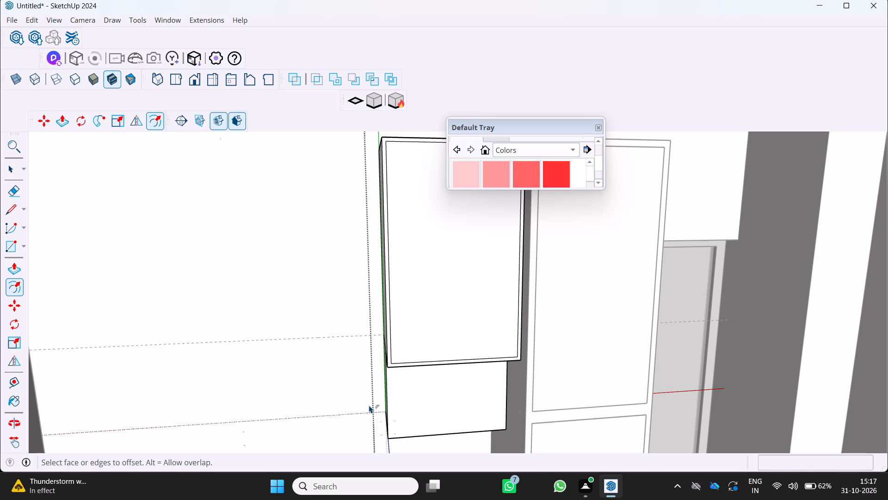
pyautogui.moveTo(391, 411); pyautogui.dragTo(393, 410)
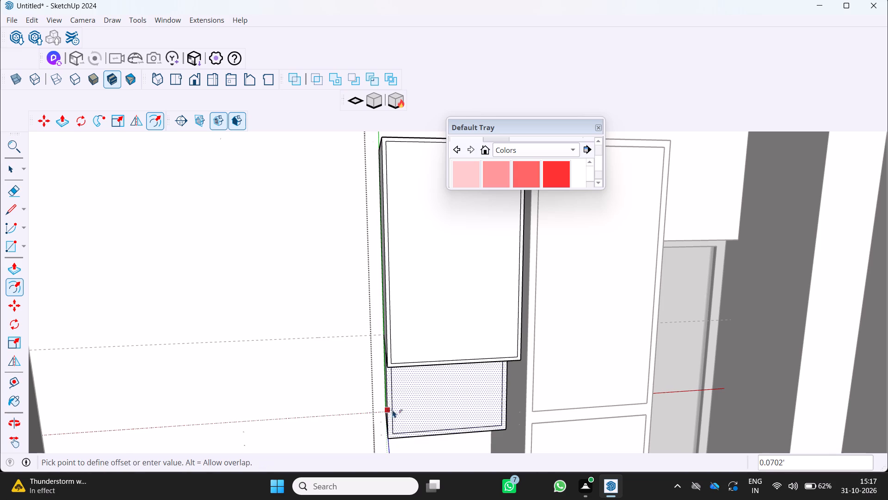
pyautogui.moveTo(393, 410); pyautogui.dragTo(385, 405)
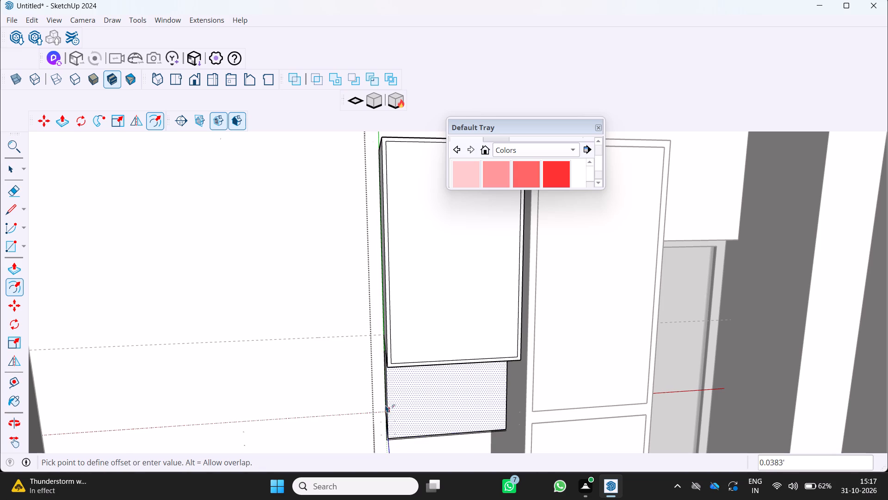
pyautogui.moveTo(385, 405); pyautogui.dragTo(391, 405)
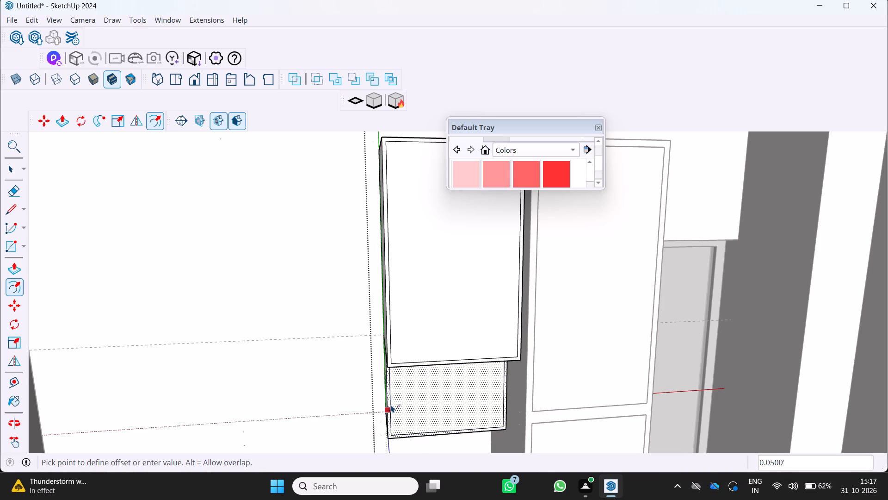
pyautogui.moveTo(391, 405); pyautogui.dragTo(390, 405)
# Push/Pull the narrow border around the lower front panel back by about 0.14' so the panel stands proud.
pyautogui.scroll(-2, 391, 410)
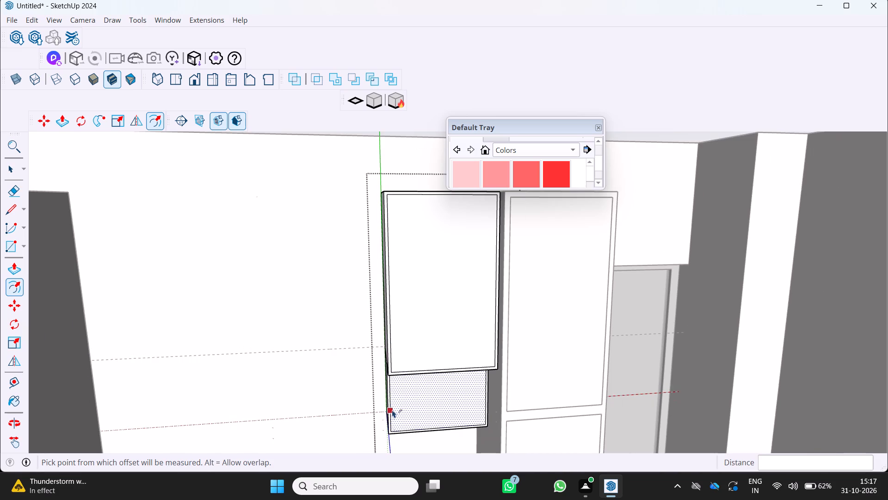
pyautogui.scroll(2, 386, 400)
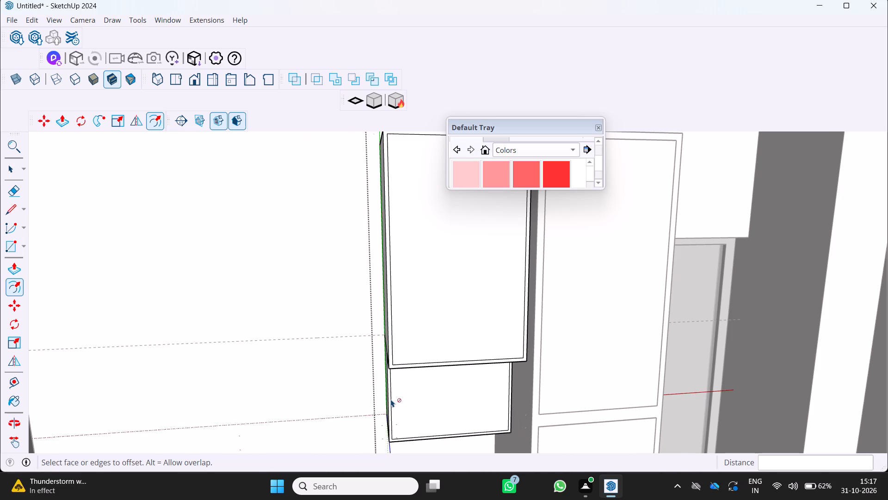
pyautogui.scroll(3, 392, 412)
pyautogui.moveTo(399, 416); pyautogui.dragTo(448, 432, button='middle')
pyautogui.middleClick(456, 426)
pyautogui.scroll(1, 435, 410)
pyautogui.moveTo(424, 409); pyautogui.dragTo(421, 407, button='middle')
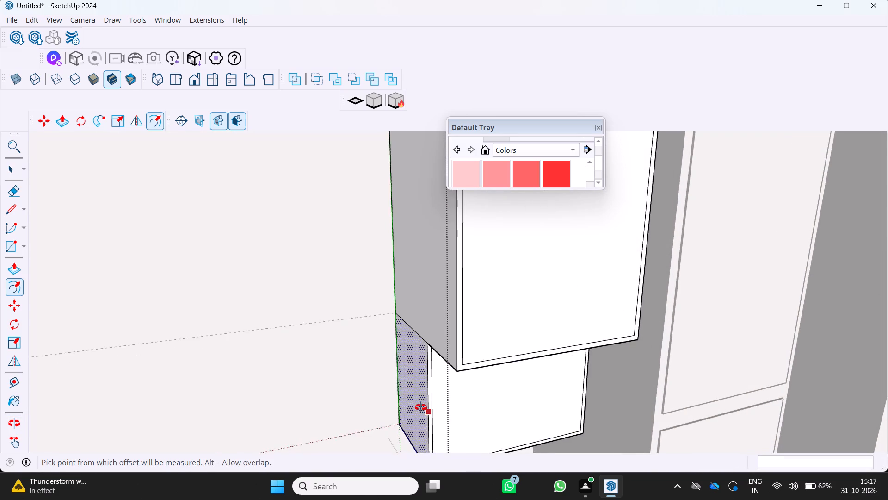
pyautogui.moveTo(421, 407); pyautogui.dragTo(374, 393, button='middle')
pyautogui.scroll(-2, 372, 394)
pyautogui.scroll(3, 407, 387)
pyautogui.press('p')
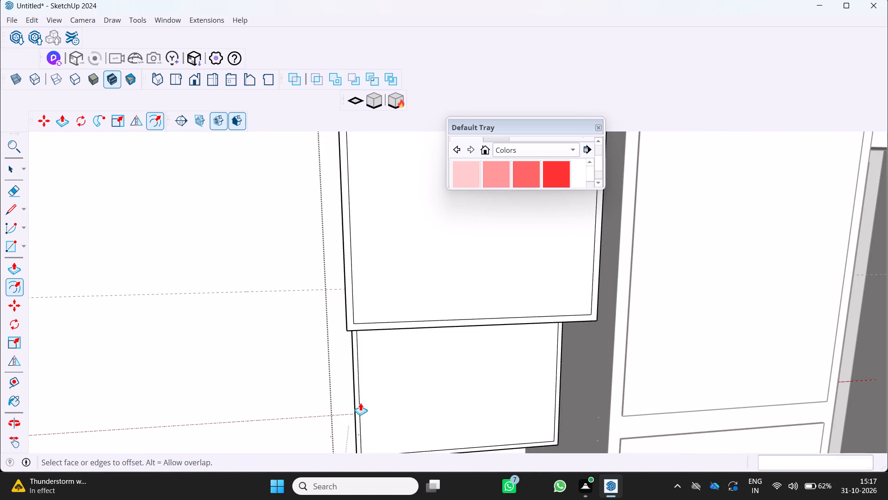
pyautogui.scroll(3, 369, 401)
pyautogui.moveTo(351, 399); pyautogui.dragTo(352, 391)
# Push/Pull the narrow border around the upper front panel back by about 0.08' so the door stands proud.
pyautogui.scroll(-3, 354, 394)
pyautogui.moveTo(354, 396); pyautogui.dragTo(457, 368, button='middle')
pyautogui.middleClick(457, 368)
pyautogui.scroll(-2, 468, 366)
pyautogui.moveTo(465, 368); pyautogui.dragTo(444, 380, button='middle')
pyautogui.scroll(2, 481, 326)
pyautogui.moveTo(477, 326); pyautogui.dragTo(441, 359, button='middle')
pyautogui.middleClick(440, 358)
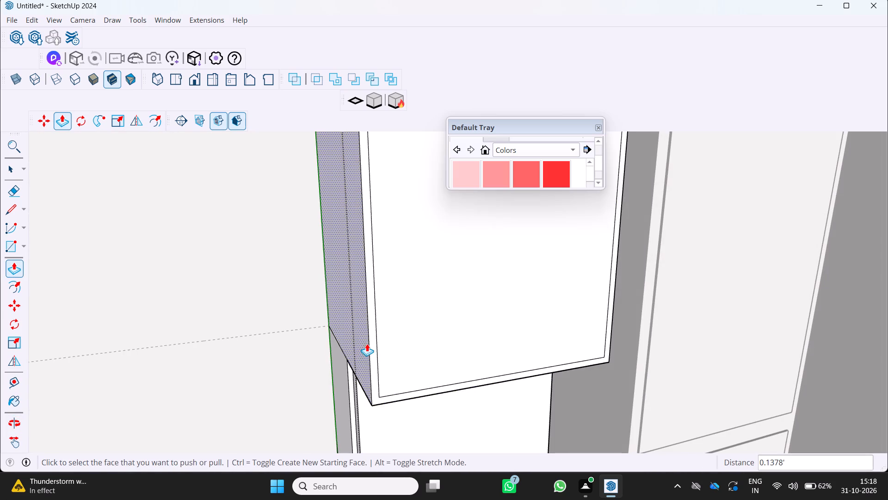
pyautogui.moveTo(374, 344); pyautogui.dragTo(372, 340)
# Push/Pull the narrow border around the lower front panel again, by about 0.06'.
pyautogui.scroll(-7, 377, 362)
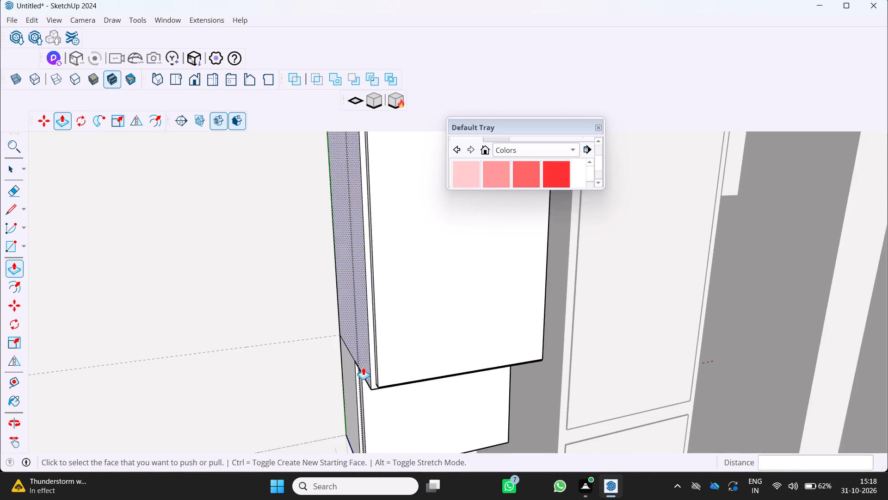
pyautogui.scroll(-2, 363, 367)
pyautogui.moveTo(361, 370); pyautogui.dragTo(304, 322, button='middle')
pyautogui.middleClick(304, 322)
pyautogui.scroll(-5, 304, 322)
pyautogui.moveTo(320, 333); pyautogui.dragTo(371, 327, button='middle')
pyautogui.middleClick(372, 329)
pyautogui.scroll(-3, 372, 329)
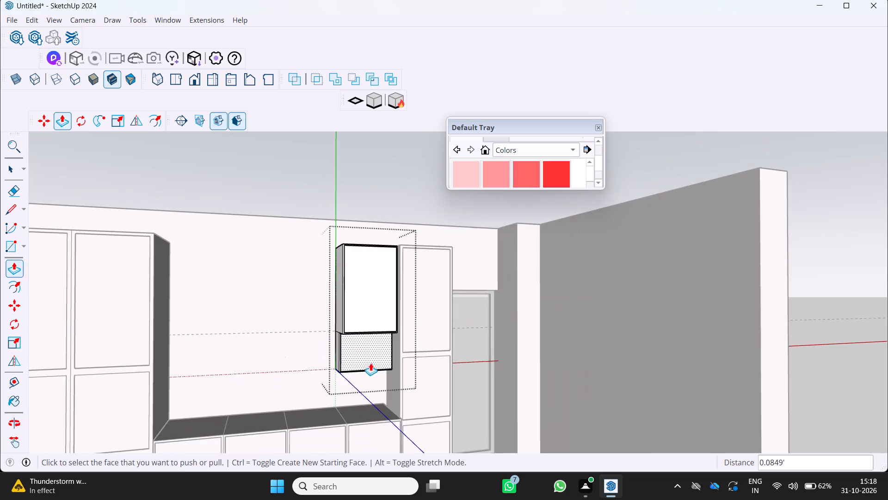
pyautogui.moveTo(370, 366); pyautogui.dragTo(347, 379, button='middle')
pyautogui.middleClick(343, 378)
pyautogui.scroll(10, 338, 368)
pyautogui.moveTo(356, 358); pyautogui.dragTo(399, 364, button='middle')
pyautogui.scroll(2, 369, 361)
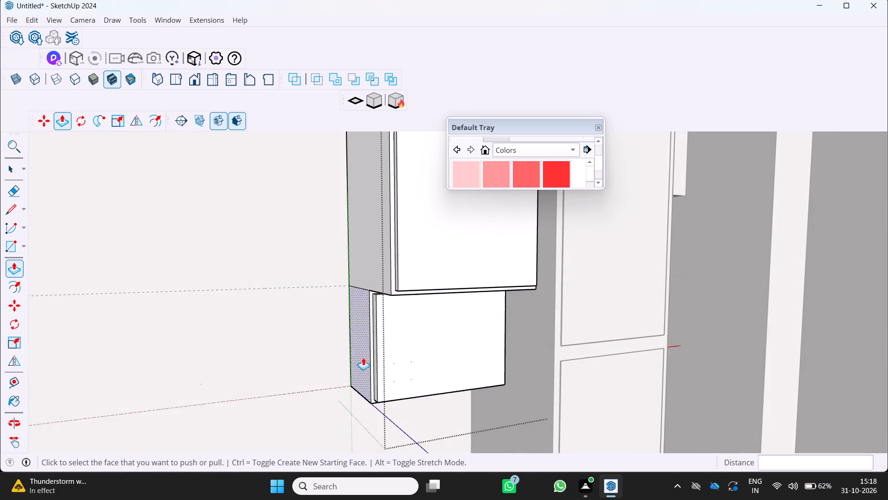
pyautogui.scroll(5, 363, 357)
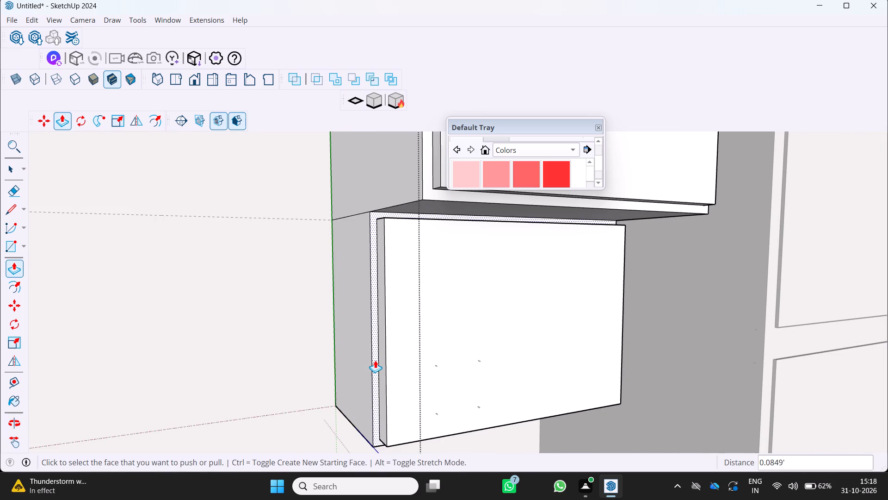
pyautogui.click(375, 360)
# Examine the wall cabinet's door fronts alongside the other units from several angles and across the whole room.
pyautogui.scroll(-10, 373, 372)
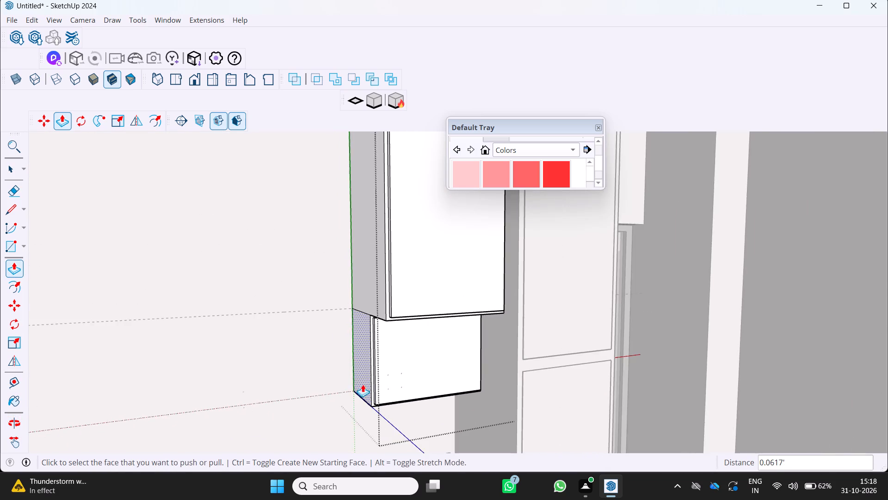
pyautogui.moveTo(364, 386); pyautogui.dragTo(318, 396, button='middle')
pyautogui.middleClick(316, 398)
pyautogui.middleClick(313, 400)
pyautogui.scroll(-4, 313, 400)
pyautogui.moveTo(351, 387); pyautogui.dragTo(305, 397, button='middle')
pyautogui.scroll(-4, 305, 397)
pyautogui.middleClick(305, 397)
pyautogui.middleClick(304, 397)
pyautogui.moveTo(332, 360); pyautogui.dragTo(332, 369, button='middle')
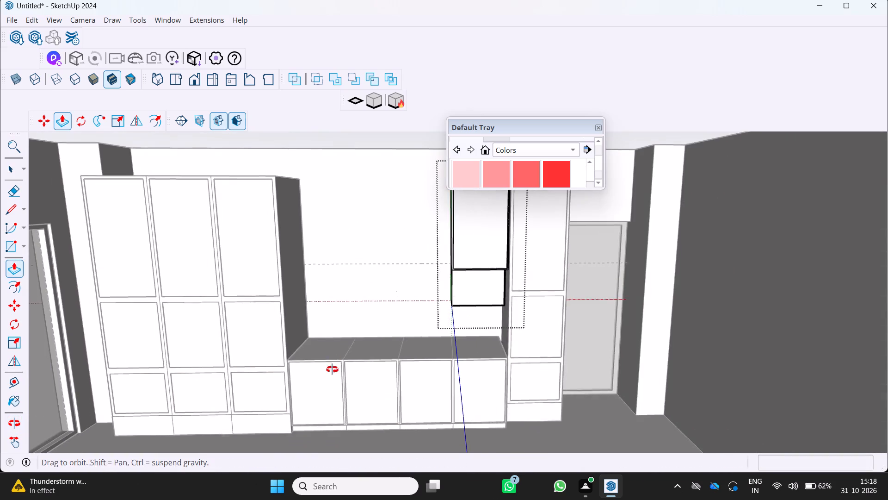
pyautogui.moveTo(332, 369); pyautogui.dragTo(294, 419, button='middle')
pyautogui.middleClick(293, 419)
pyautogui.scroll(-3, 290, 421)
pyautogui.moveTo(379, 354); pyautogui.dragTo(350, 408, button='middle')
pyautogui.scroll(3, 468, 289)
pyautogui.moveTo(465, 280); pyautogui.dragTo(546, 224, button='middle')
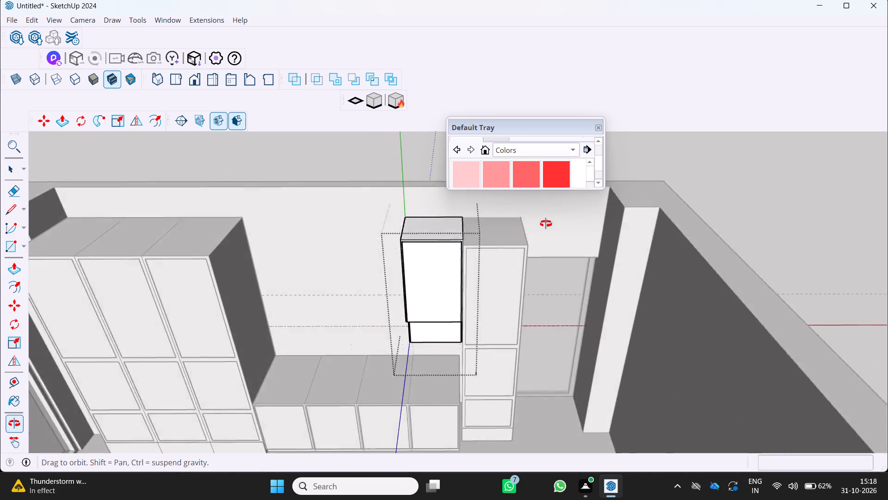
pyautogui.moveTo(546, 224); pyautogui.dragTo(549, 218, button='middle')
pyautogui.middleClick(549, 218)
pyautogui.scroll(-5, 548, 228)
pyautogui.moveTo(489, 270); pyautogui.dragTo(473, 215, button='middle')
pyautogui.scroll(1, 485, 262)
pyautogui.middleClick(470, 216)
pyautogui.scroll(-3, 375, 274)
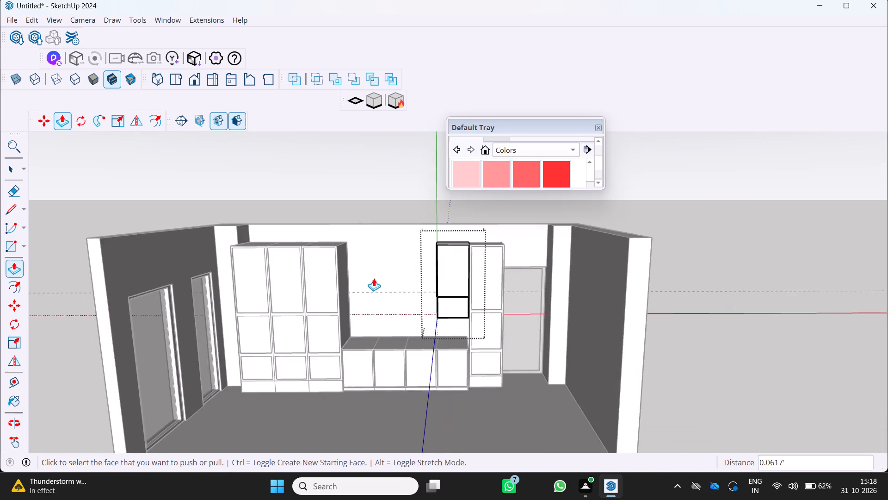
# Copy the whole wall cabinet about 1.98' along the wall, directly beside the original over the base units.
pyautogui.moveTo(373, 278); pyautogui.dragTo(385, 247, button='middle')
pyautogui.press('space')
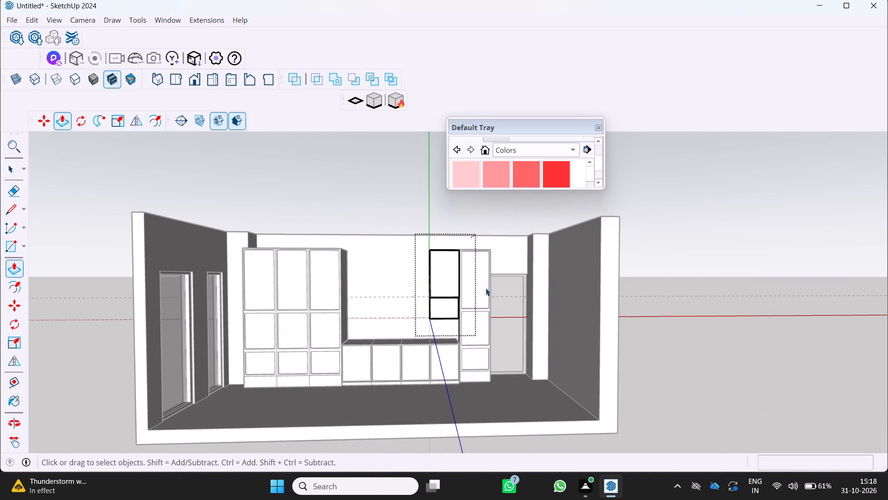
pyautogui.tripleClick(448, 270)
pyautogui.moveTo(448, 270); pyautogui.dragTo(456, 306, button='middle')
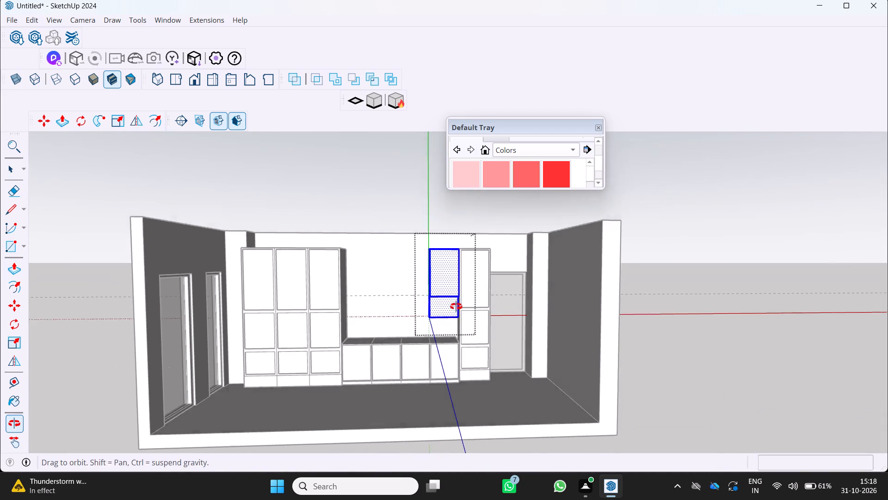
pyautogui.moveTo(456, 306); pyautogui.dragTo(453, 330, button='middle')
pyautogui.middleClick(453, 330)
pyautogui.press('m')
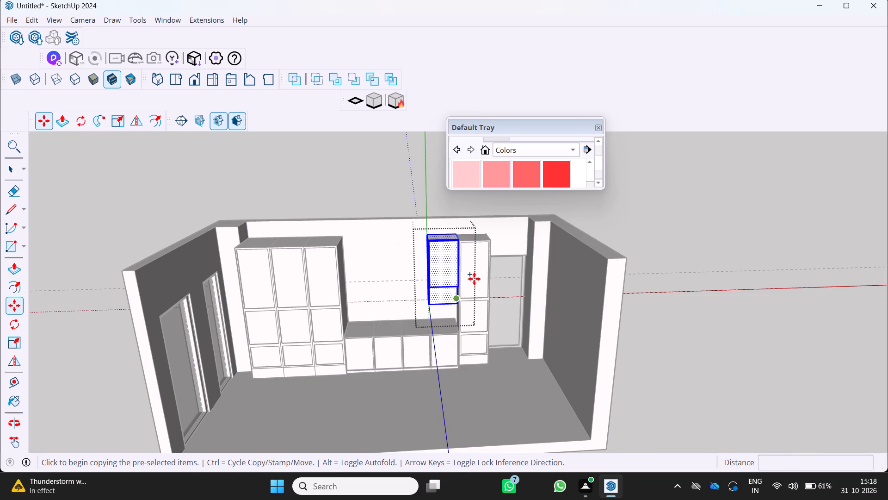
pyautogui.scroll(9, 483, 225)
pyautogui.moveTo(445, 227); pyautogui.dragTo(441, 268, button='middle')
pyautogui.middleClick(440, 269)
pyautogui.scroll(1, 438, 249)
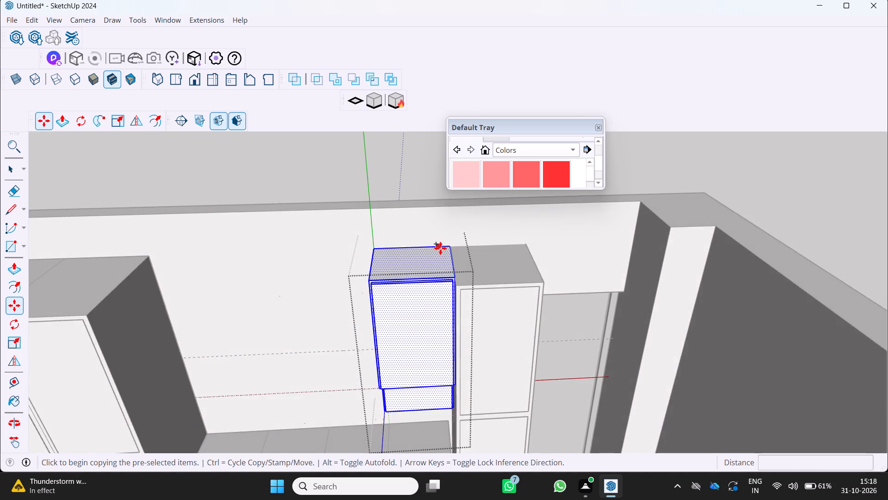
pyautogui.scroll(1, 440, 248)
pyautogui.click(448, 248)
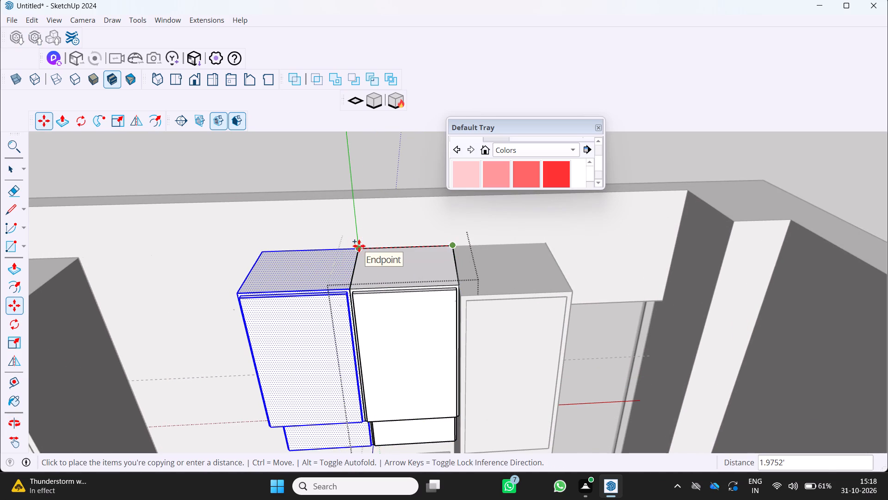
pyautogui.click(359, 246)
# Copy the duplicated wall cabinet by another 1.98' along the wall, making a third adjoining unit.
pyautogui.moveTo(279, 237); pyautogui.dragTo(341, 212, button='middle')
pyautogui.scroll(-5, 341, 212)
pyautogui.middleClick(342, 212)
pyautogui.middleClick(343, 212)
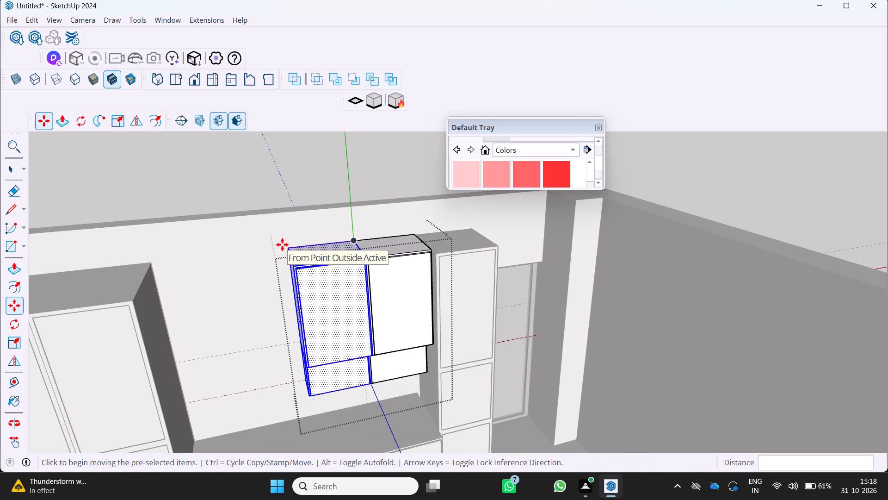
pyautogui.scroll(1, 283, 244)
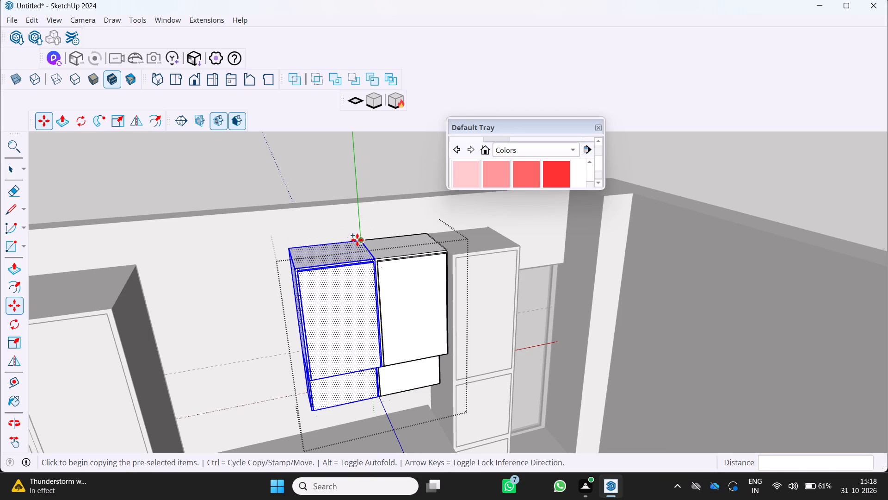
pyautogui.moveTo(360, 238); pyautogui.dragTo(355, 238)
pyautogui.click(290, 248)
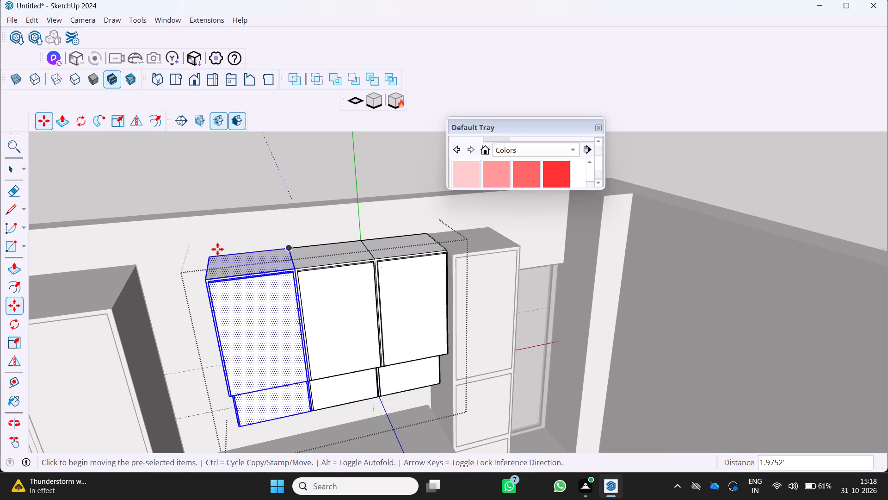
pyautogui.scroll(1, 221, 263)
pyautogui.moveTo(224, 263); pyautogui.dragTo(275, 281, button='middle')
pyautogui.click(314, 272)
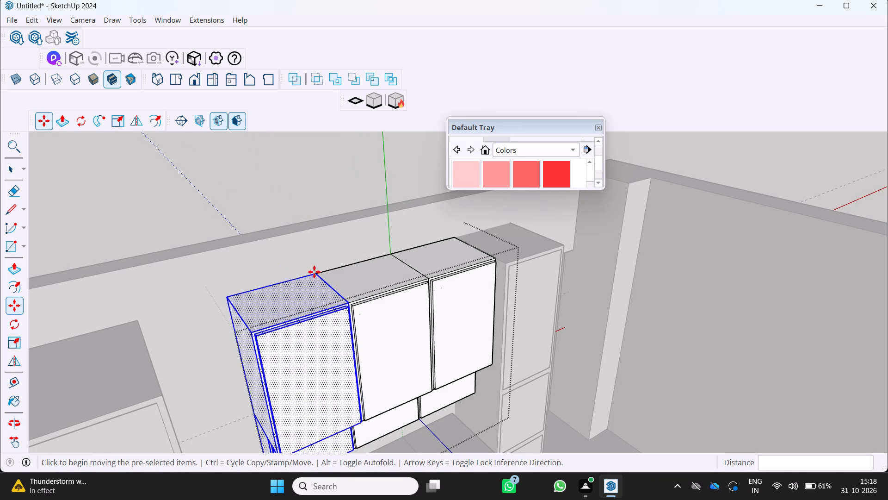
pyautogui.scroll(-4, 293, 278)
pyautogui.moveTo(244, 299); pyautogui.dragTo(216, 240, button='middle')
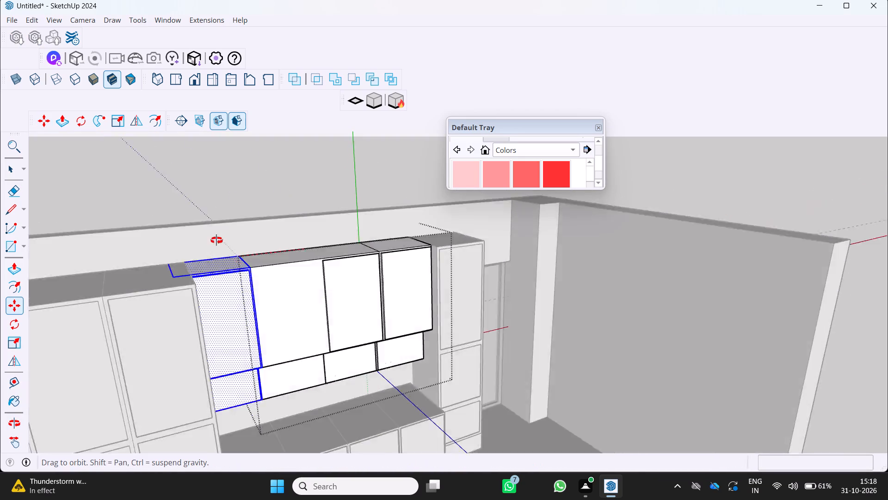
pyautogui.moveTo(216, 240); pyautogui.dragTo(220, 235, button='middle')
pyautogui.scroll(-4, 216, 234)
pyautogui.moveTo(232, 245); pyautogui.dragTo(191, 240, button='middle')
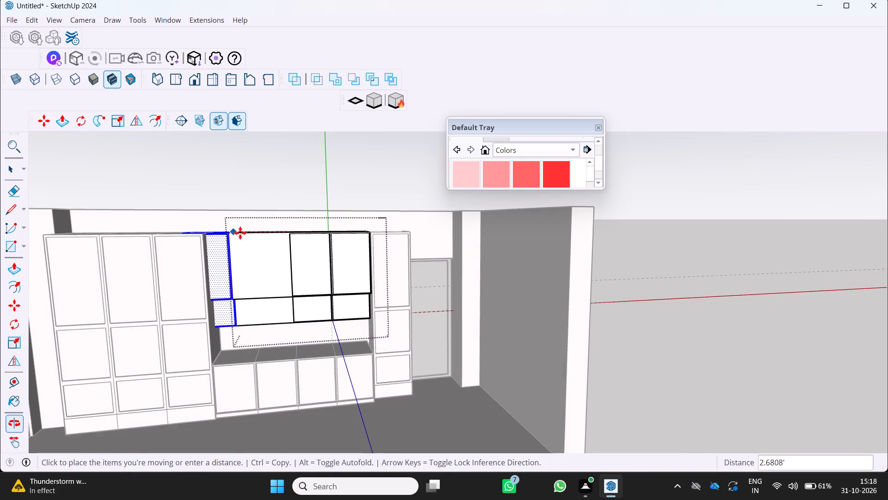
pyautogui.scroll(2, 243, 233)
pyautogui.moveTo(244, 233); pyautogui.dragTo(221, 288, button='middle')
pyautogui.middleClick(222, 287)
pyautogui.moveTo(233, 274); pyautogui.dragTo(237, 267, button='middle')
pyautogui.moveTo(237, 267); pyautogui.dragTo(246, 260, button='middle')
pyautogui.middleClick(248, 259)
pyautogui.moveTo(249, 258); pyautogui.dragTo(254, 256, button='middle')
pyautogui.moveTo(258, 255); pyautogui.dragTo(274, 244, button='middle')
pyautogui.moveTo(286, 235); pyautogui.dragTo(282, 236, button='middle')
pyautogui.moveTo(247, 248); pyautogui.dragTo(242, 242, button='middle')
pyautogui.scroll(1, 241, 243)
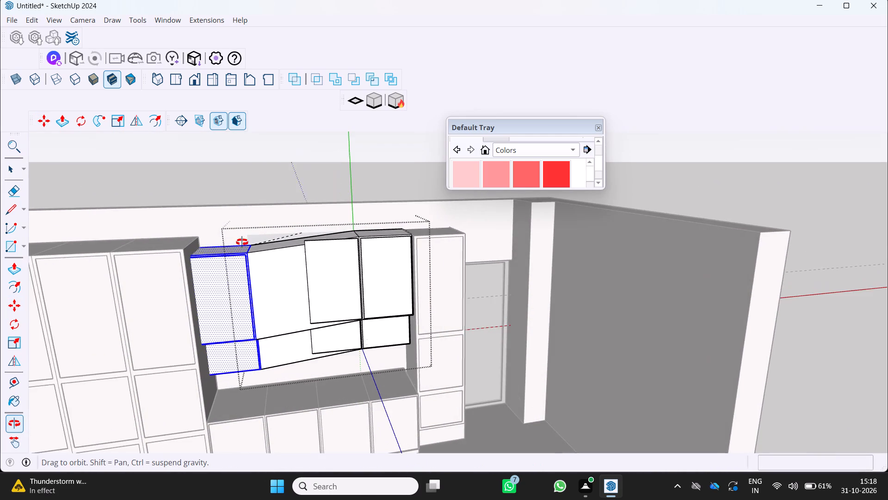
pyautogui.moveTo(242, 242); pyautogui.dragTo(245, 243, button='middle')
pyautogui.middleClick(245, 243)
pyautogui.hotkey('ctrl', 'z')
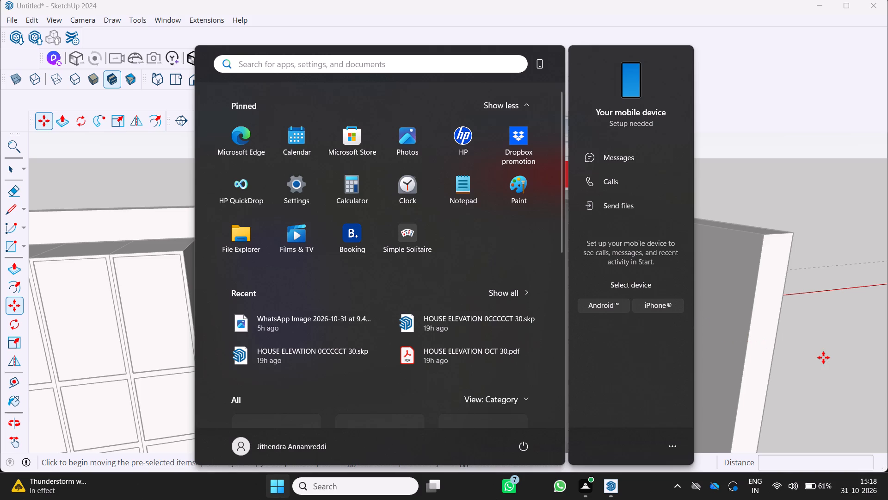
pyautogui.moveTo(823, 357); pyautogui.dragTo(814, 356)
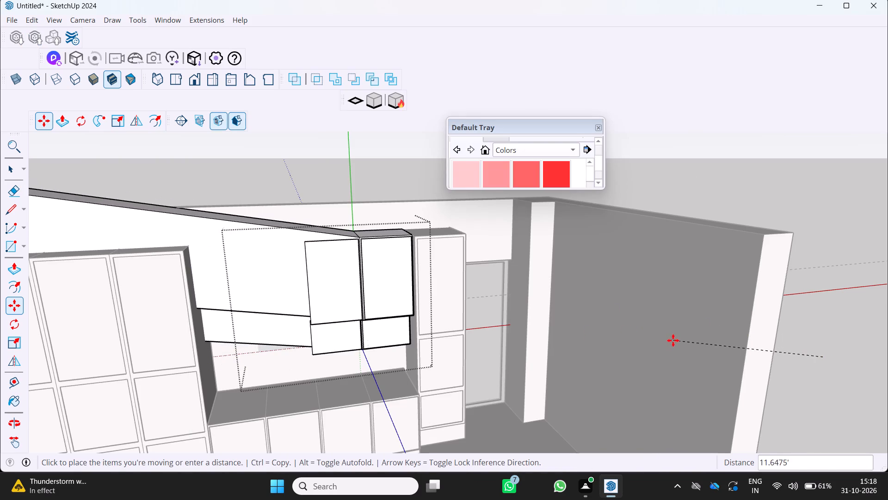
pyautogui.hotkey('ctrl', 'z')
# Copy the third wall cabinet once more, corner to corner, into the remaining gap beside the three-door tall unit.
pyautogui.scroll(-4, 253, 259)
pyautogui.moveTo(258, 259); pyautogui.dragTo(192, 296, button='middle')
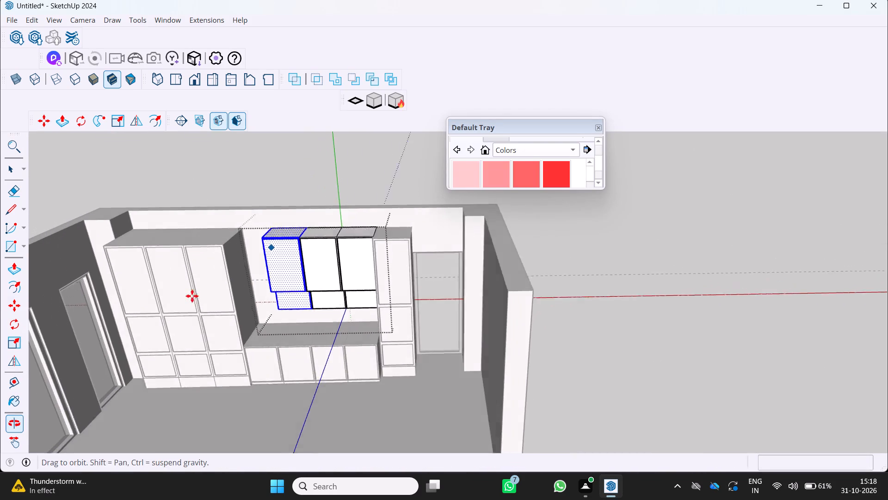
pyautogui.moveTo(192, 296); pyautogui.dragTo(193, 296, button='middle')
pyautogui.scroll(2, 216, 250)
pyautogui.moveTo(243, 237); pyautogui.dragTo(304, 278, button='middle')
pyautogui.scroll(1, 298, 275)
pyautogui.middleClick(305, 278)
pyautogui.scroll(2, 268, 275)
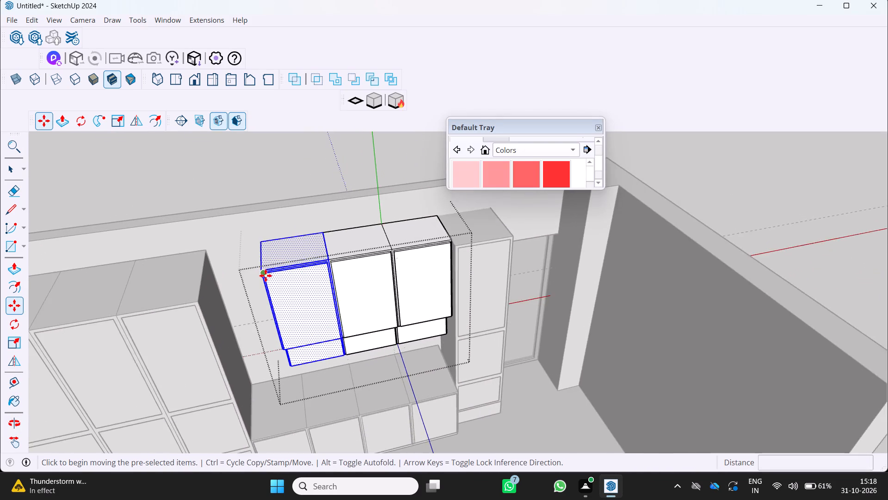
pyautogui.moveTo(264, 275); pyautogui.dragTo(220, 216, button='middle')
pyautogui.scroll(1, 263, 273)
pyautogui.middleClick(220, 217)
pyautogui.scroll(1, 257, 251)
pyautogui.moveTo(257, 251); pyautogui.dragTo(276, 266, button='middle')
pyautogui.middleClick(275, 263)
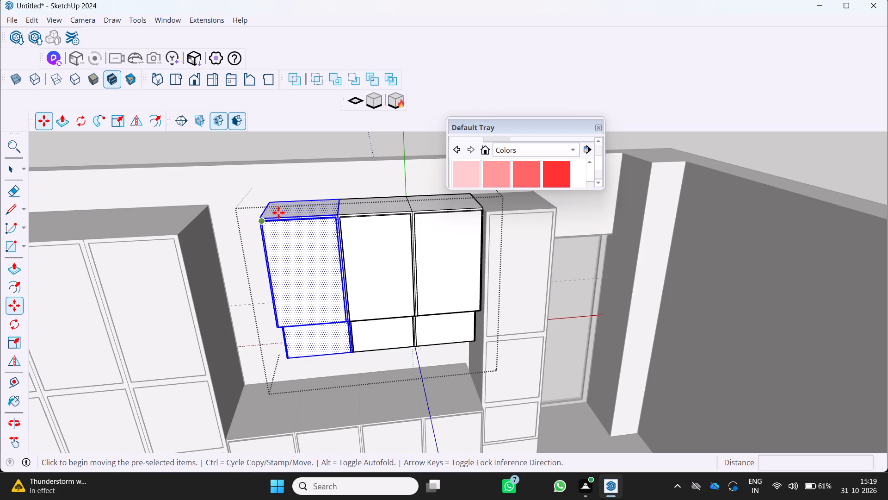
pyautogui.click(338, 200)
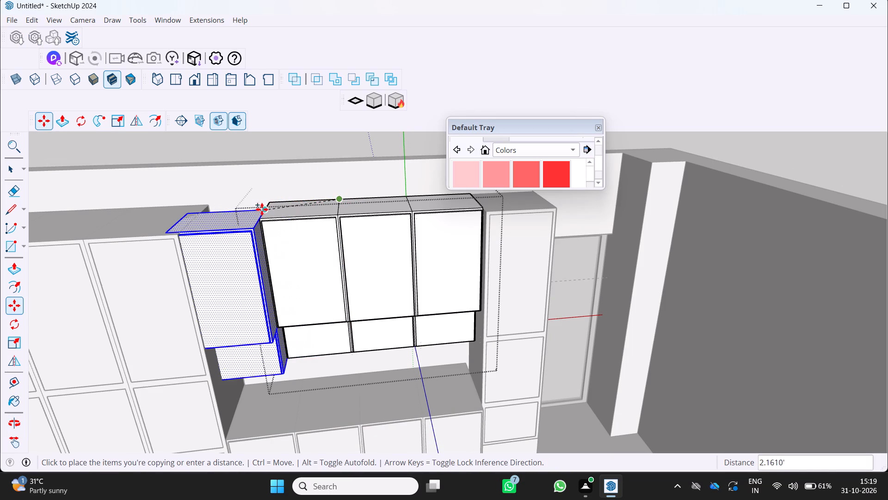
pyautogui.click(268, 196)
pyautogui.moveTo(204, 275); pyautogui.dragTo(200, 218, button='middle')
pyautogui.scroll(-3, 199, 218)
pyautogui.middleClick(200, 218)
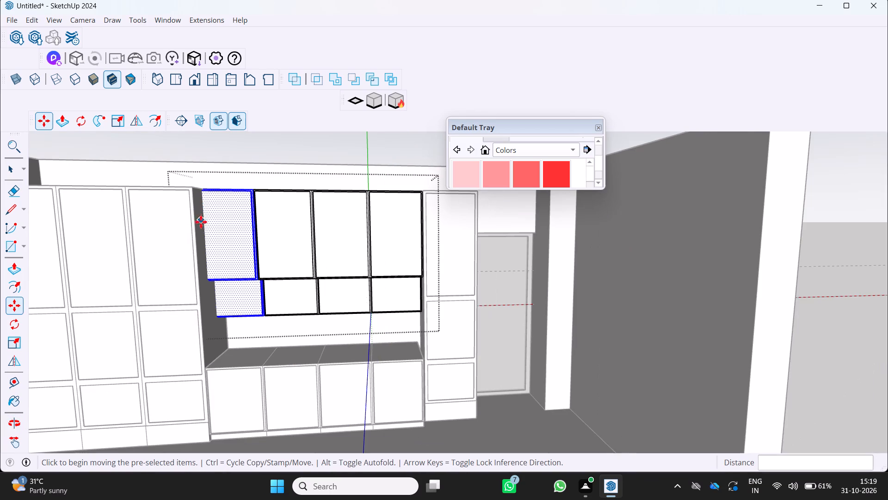
# Examine the row of wall cabinets from several angles, checking how it fits between the tall units at both ends.
pyautogui.press('space')
pyautogui.moveTo(268, 319); pyautogui.dragTo(265, 323)
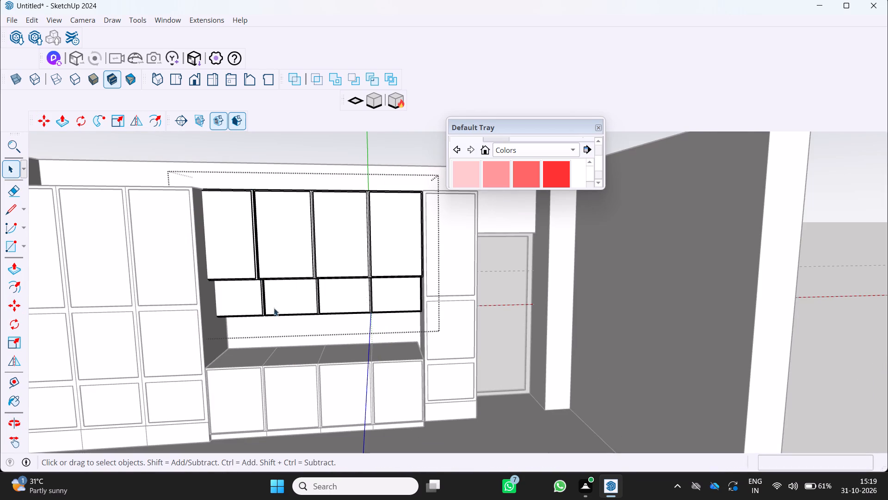
pyautogui.moveTo(275, 307); pyautogui.dragTo(272, 342, button='middle')
pyautogui.scroll(-5, 277, 314)
pyautogui.moveTo(270, 323); pyautogui.dragTo(239, 294, button='middle')
pyautogui.scroll(3, 230, 255)
pyautogui.moveTo(237, 243); pyautogui.dragTo(289, 271, button='middle')
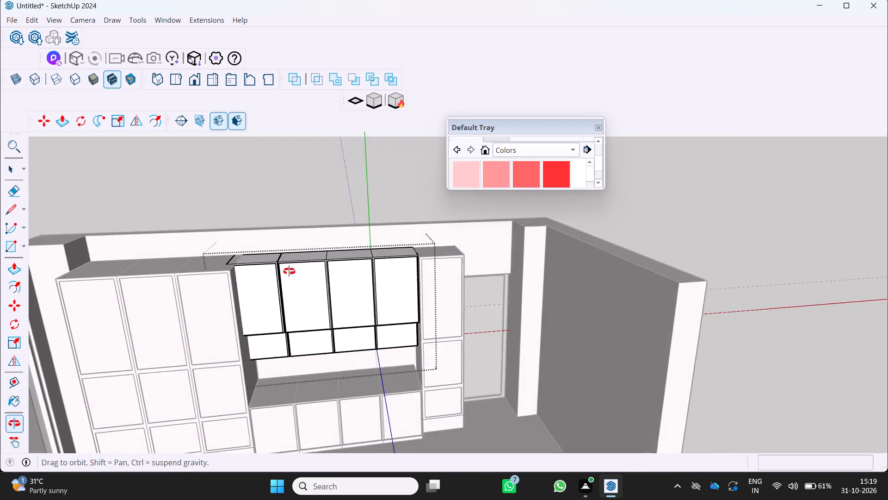
pyautogui.moveTo(289, 271); pyautogui.dragTo(306, 271, button='middle')
pyautogui.scroll(-2, 292, 261)
pyautogui.moveTo(294, 266); pyautogui.dragTo(228, 310, button='middle')
pyautogui.scroll(5, 400, 237)
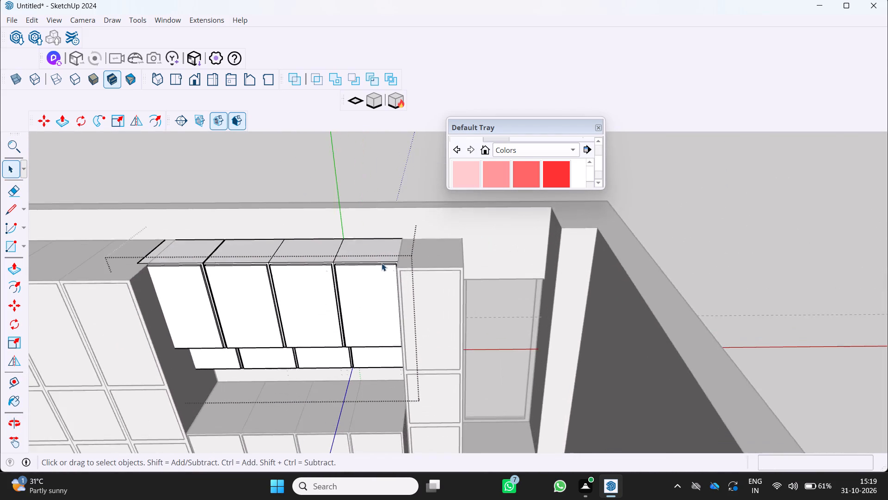
pyautogui.scroll(2, 382, 263)
pyautogui.moveTo(370, 285); pyautogui.dragTo(416, 236, button='middle')
pyautogui.middleClick(419, 235)
pyautogui.scroll(3, 433, 263)
pyautogui.scroll(-9, 384, 300)
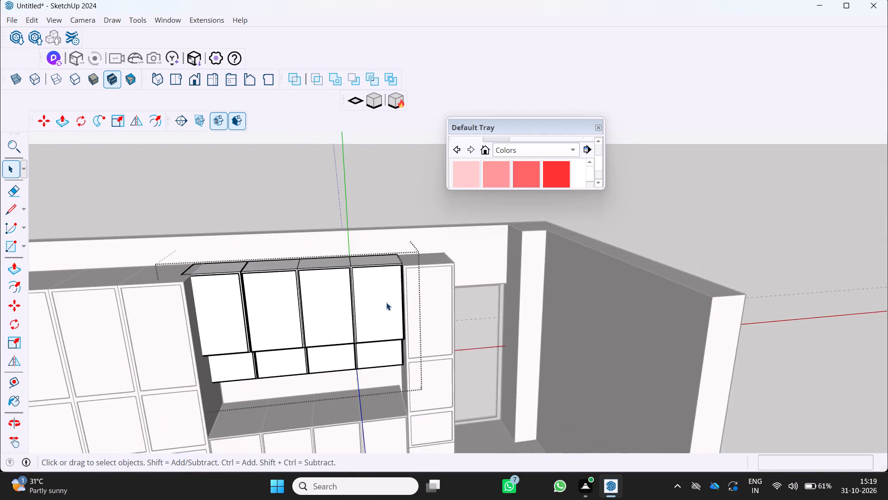
pyautogui.scroll(1, 378, 354)
pyautogui.moveTo(376, 354); pyautogui.dragTo(301, 315, button='middle')
pyautogui.scroll(4, 383, 402)
pyautogui.moveTo(384, 381); pyautogui.dragTo(386, 381, button='middle')
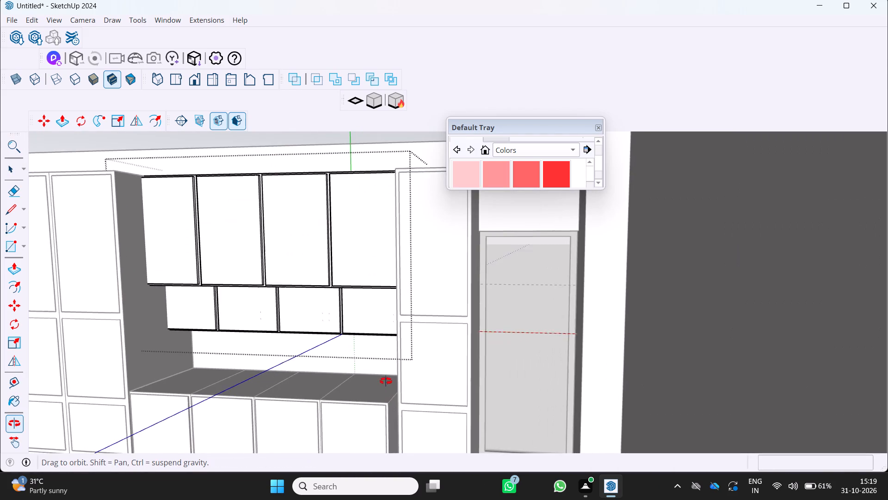
pyautogui.moveTo(386, 381); pyautogui.dragTo(428, 395, button='middle')
pyautogui.middleClick(428, 395)
pyautogui.scroll(-5, 347, 359)
pyautogui.moveTo(346, 353); pyautogui.dragTo(382, 391, button='middle')
pyautogui.middleClick(382, 391)
pyautogui.scroll(-3, 382, 391)
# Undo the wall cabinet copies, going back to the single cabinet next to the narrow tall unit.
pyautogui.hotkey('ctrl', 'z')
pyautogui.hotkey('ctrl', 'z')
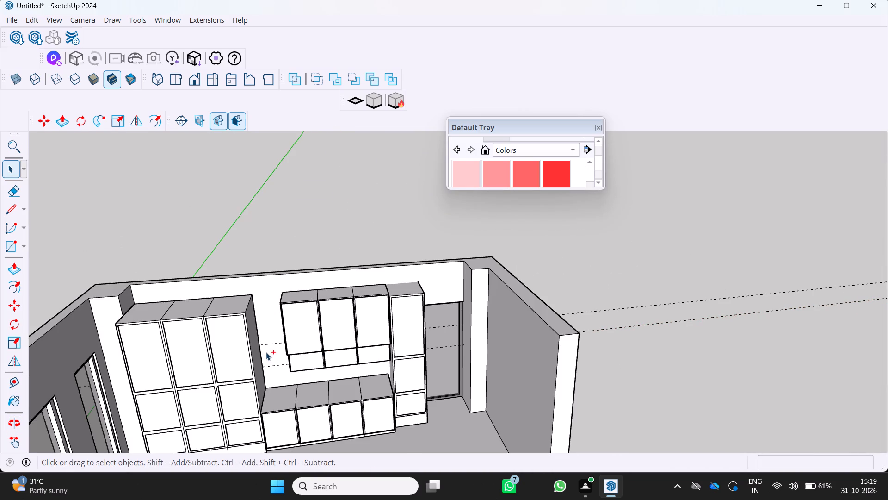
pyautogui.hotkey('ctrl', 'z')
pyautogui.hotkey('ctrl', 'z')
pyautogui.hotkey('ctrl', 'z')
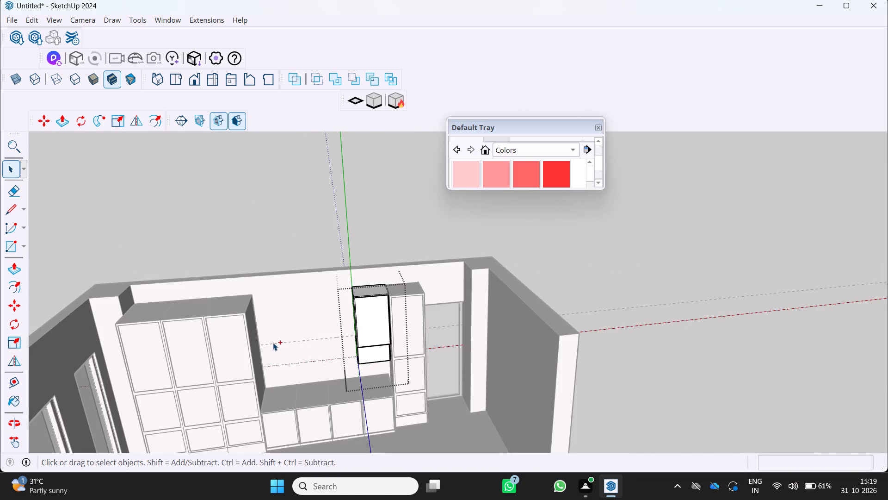
# Push/Pull the exposed side face of the wall cabinet's upper section inward by about 0.04'.
pyautogui.scroll(1, 296, 323)
pyautogui.moveTo(299, 324); pyautogui.dragTo(357, 370, button='middle')
pyautogui.scroll(6, 359, 347)
pyautogui.moveTo(363, 342); pyautogui.dragTo(307, 350, button='middle')
pyautogui.scroll(2, 361, 332)
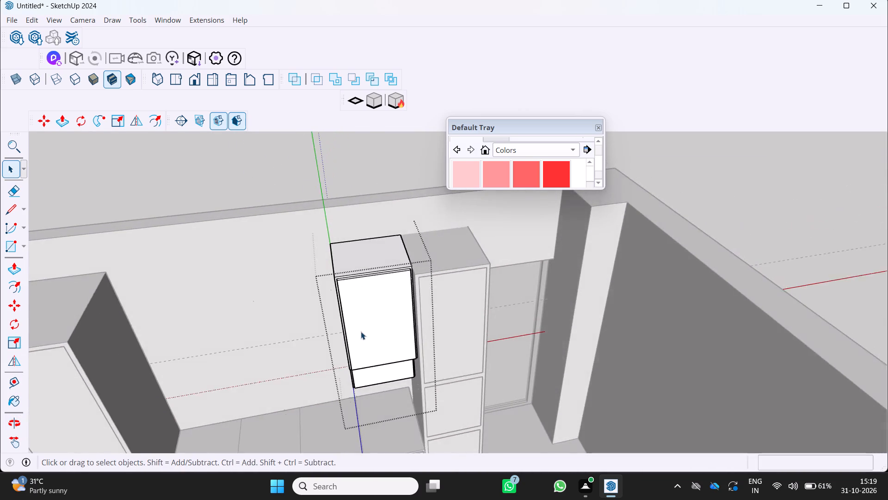
pyautogui.scroll(1, 361, 331)
pyautogui.press('p')
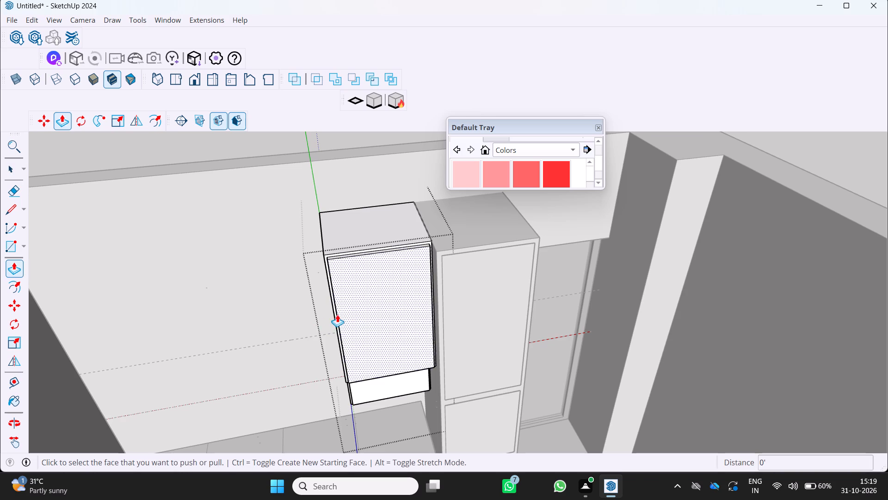
pyautogui.scroll(1, 335, 315)
pyautogui.moveTo(335, 316); pyautogui.dragTo(388, 329, button='middle')
pyautogui.middleClick(388, 329)
pyautogui.click(363, 322)
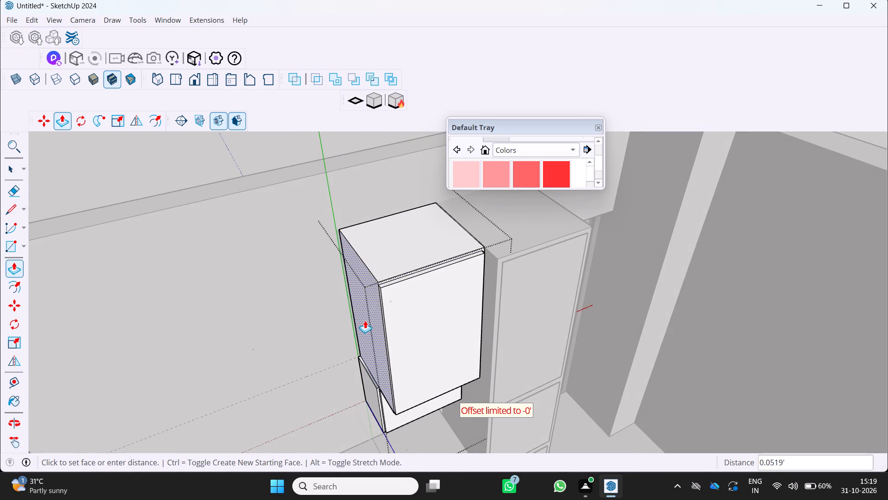
# Push/Pull the thin side edge of the upper raised door panel inward by about 0.01'.
pyautogui.scroll(6, 365, 320)
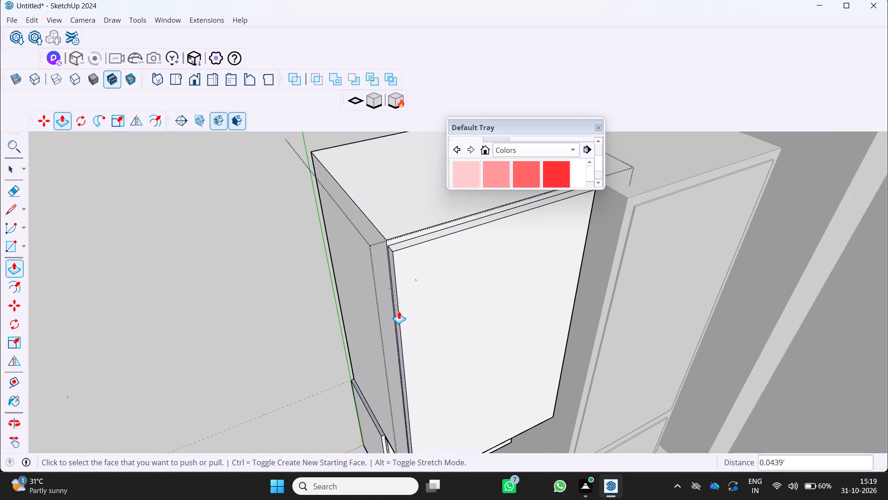
pyautogui.scroll(7, 390, 307)
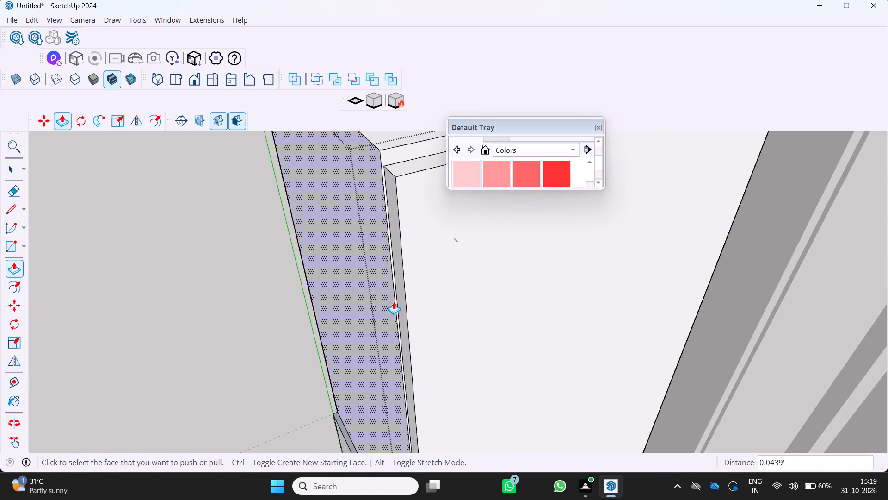
pyautogui.click(399, 308)
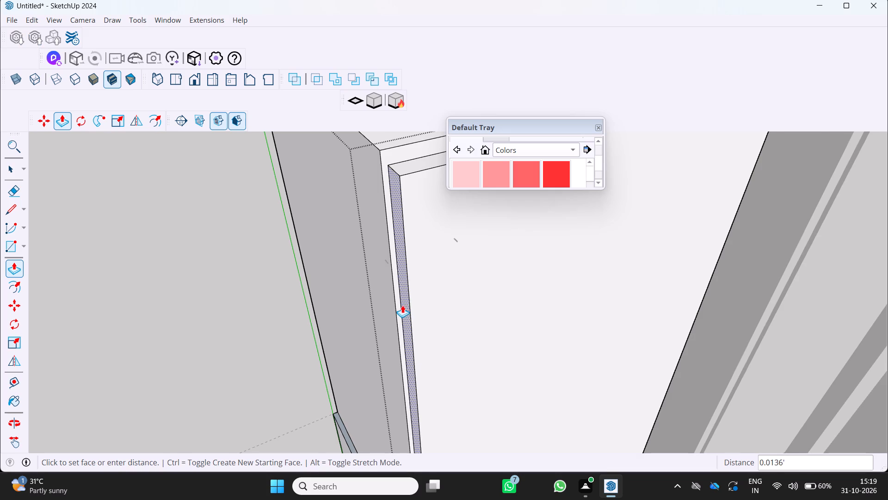
# Push/Pull the exposed side face of the wall cabinet's lower section inward by about 0.04', in line with the upper section.
pyautogui.scroll(-4, 390, 319)
pyautogui.scroll(-4, 356, 338)
pyautogui.moveTo(353, 341); pyautogui.dragTo(376, 267, button='middle')
pyautogui.scroll(-3, 378, 268)
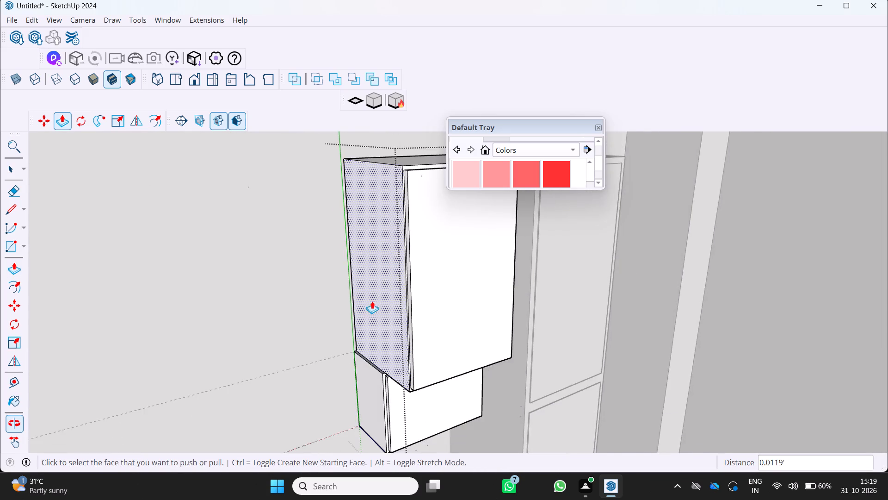
pyautogui.scroll(7, 351, 352)
pyautogui.moveTo(382, 390); pyautogui.dragTo(394, 386)
# Push/Pull the thin side edge of the lower raised door panel inward by about 0.03'.
pyautogui.scroll(-3, 394, 386)
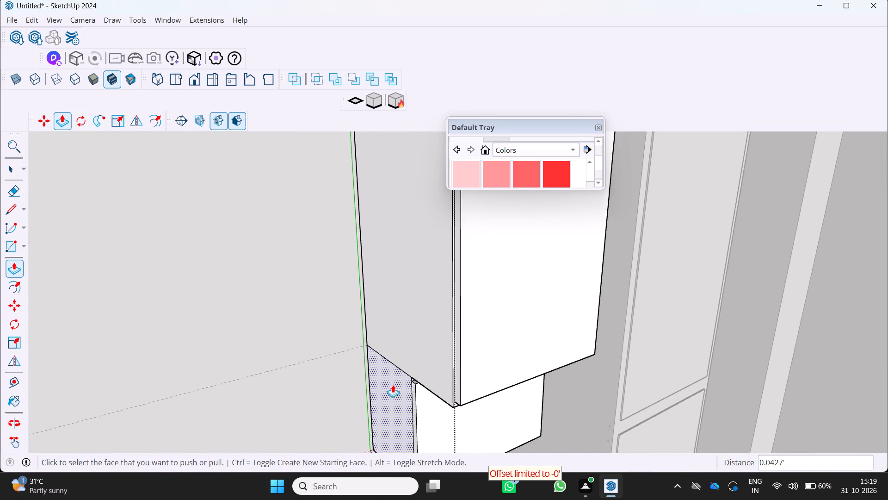
pyautogui.scroll(-5, 393, 385)
pyautogui.moveTo(395, 384); pyautogui.dragTo(378, 346, button='middle')
pyautogui.middleClick(378, 346)
pyautogui.scroll(4, 387, 381)
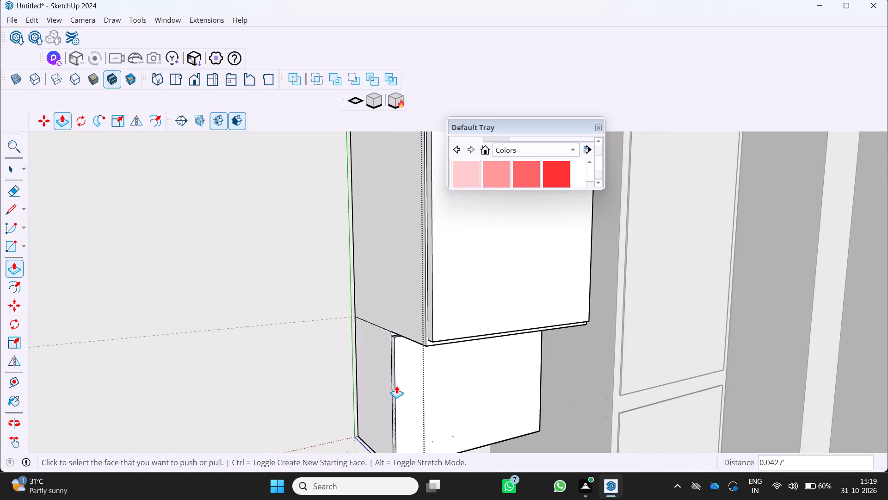
pyautogui.scroll(8, 397, 385)
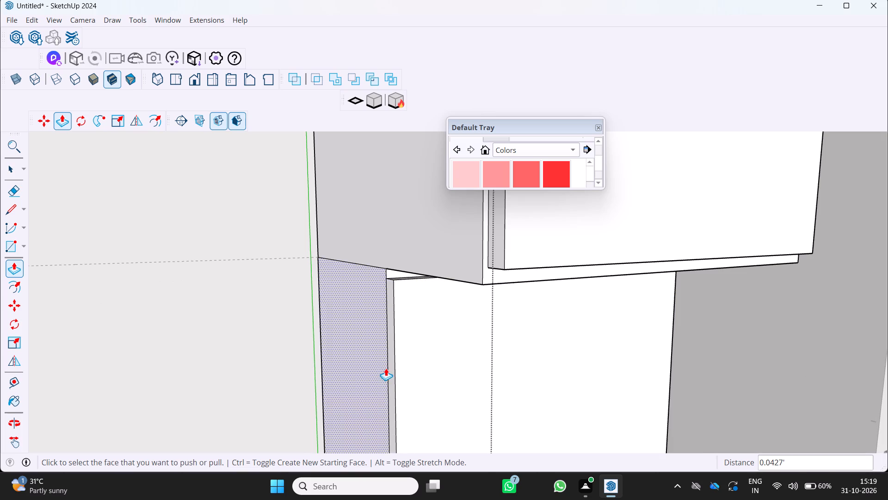
pyautogui.moveTo(390, 373); pyautogui.dragTo(396, 369)
# Examine the frame margin around the lower section's raised door panel from the side and front.
pyautogui.scroll(-5, 393, 369)
pyautogui.moveTo(385, 369); pyautogui.dragTo(373, 364, button='middle')
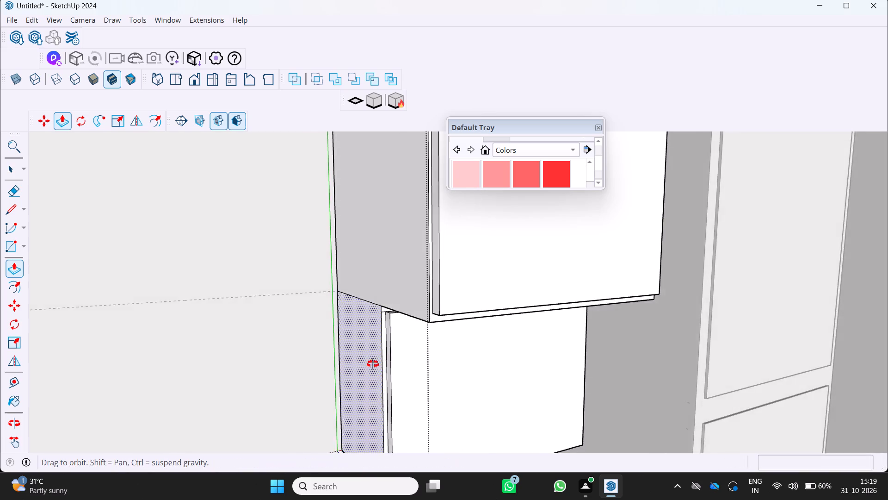
pyautogui.moveTo(373, 364); pyautogui.dragTo(358, 357, button='middle')
pyautogui.scroll(-4, 358, 357)
pyautogui.moveTo(345, 355); pyautogui.dragTo(321, 344, button='middle')
pyautogui.scroll(-1, 324, 352)
pyautogui.scroll(5, 311, 391)
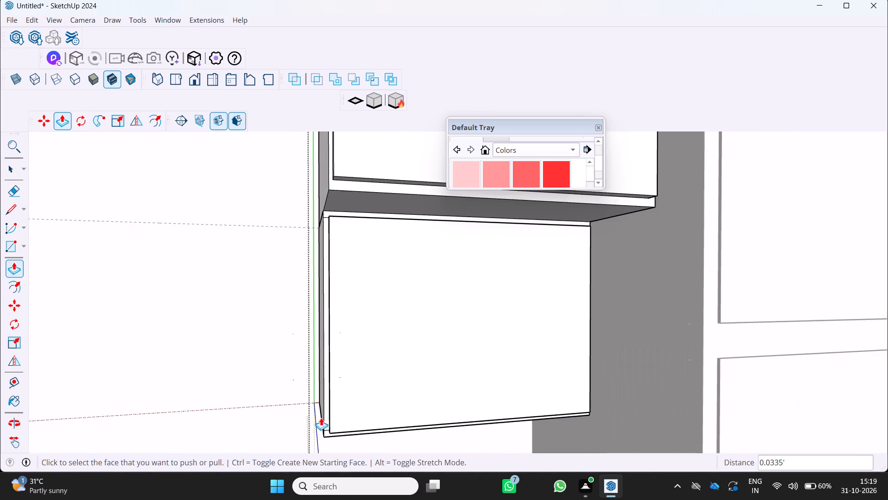
pyautogui.scroll(3, 342, 431)
pyautogui.moveTo(343, 432); pyautogui.dragTo(300, 437, button='middle')
pyautogui.scroll(-5, 302, 412)
pyautogui.moveTo(277, 288); pyautogui.dragTo(334, 279, button='middle')
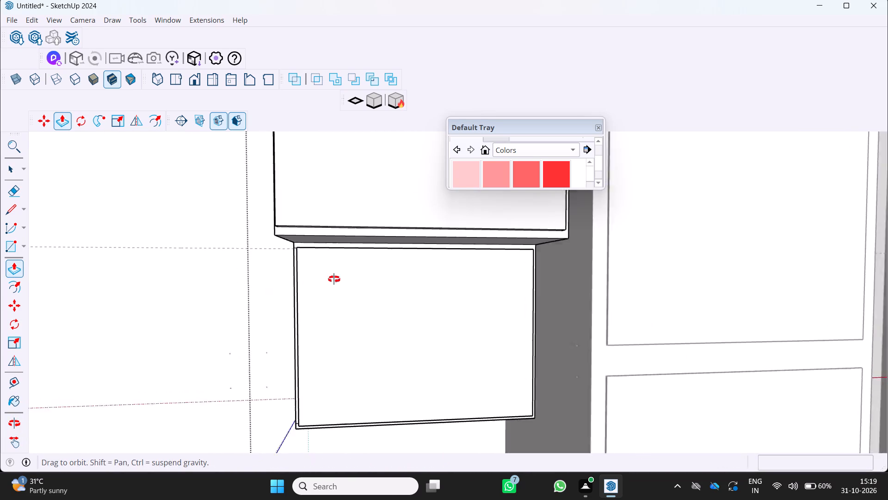
pyautogui.moveTo(334, 279); pyautogui.dragTo(365, 269, button='middle')
pyautogui.scroll(-1, 363, 268)
# Erase the short leftover edge lines across the exposed side's frame strip at the lower section's top and bottom corners.
pyautogui.scroll(4, 352, 256)
pyautogui.moveTo(359, 249); pyautogui.dragTo(339, 274, button='middle')
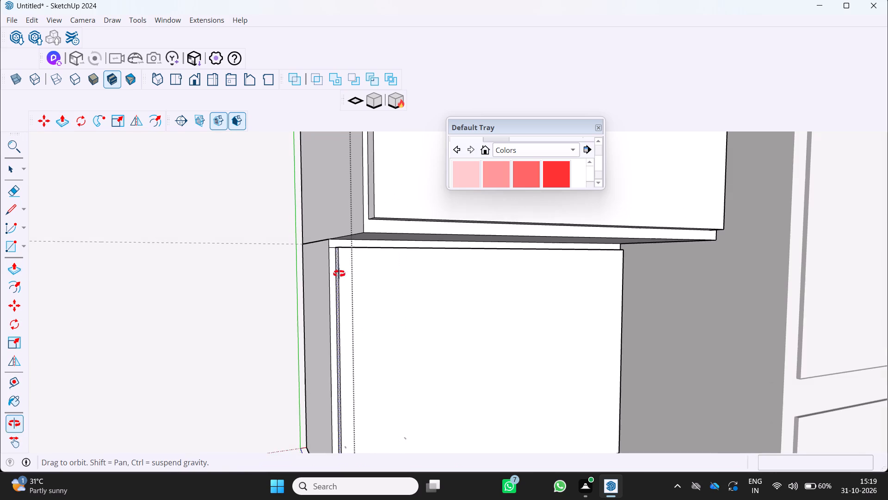
pyautogui.moveTo(339, 274); pyautogui.dragTo(338, 274, button='middle')
pyautogui.press('e')
pyautogui.scroll(9, 333, 245)
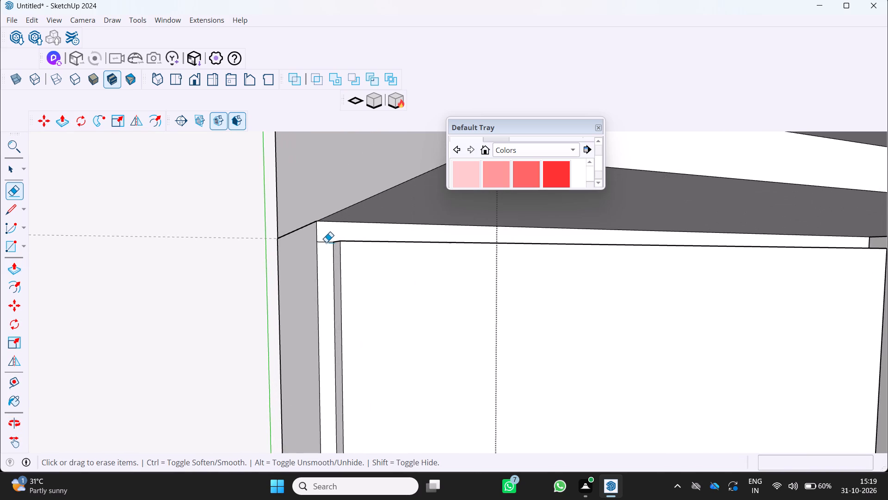
pyautogui.click(324, 245)
pyautogui.click(326, 244)
pyautogui.scroll(-20, 326, 244)
pyautogui.scroll(-1, 326, 244)
pyautogui.scroll(8, 309, 315)
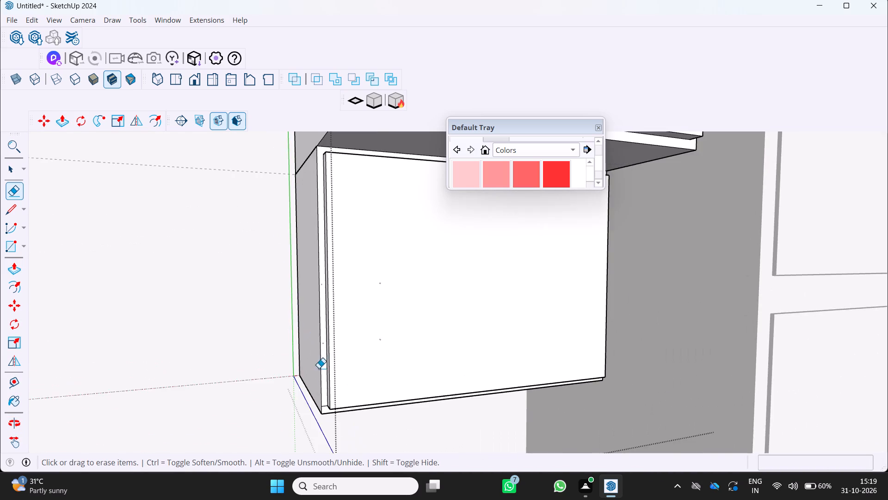
pyautogui.scroll(3, 319, 368)
pyautogui.scroll(3, 322, 431)
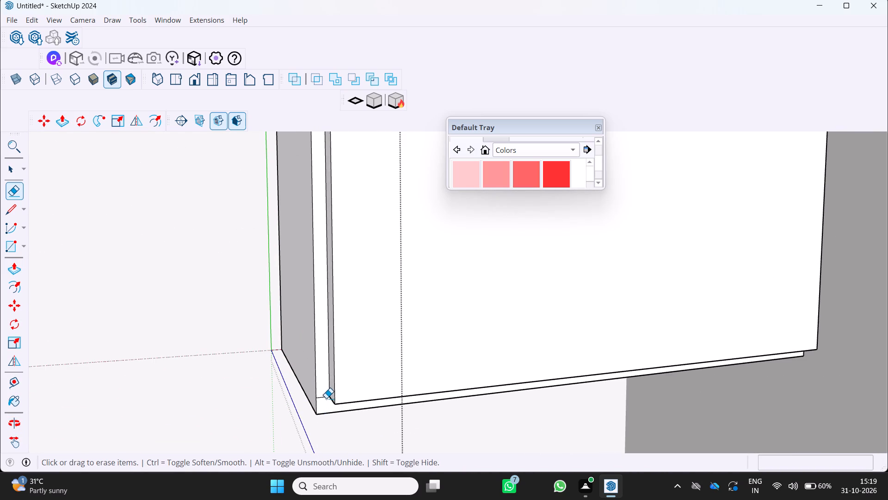
pyautogui.click(326, 398)
# Push/Pull the front frame face of the wall cabinet's upper section very slightly and leave the cabinet's editing.
pyautogui.press('p')
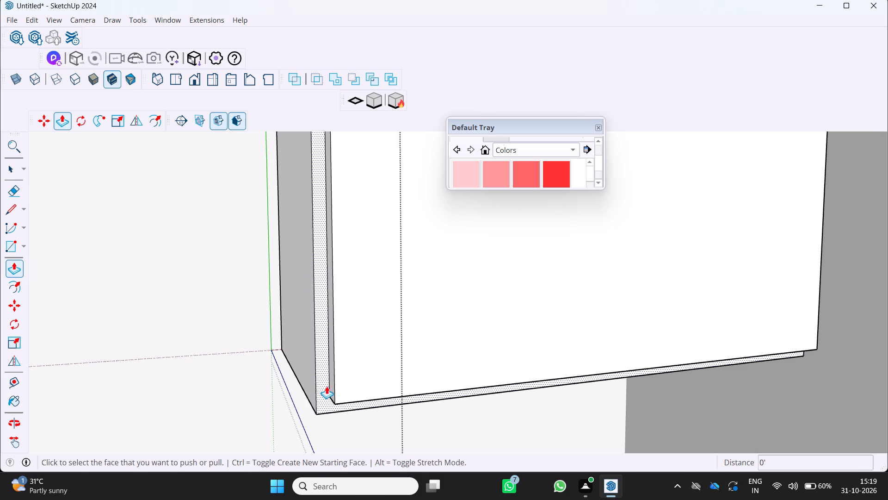
pyautogui.click(327, 386)
pyautogui.scroll(-10, 329, 390)
pyautogui.moveTo(325, 388); pyautogui.dragTo(330, 417, button='middle')
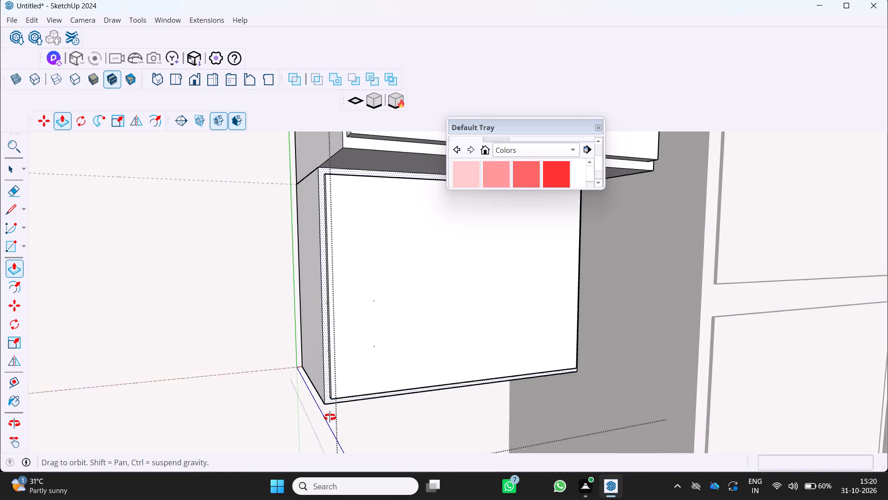
pyautogui.moveTo(330, 417); pyautogui.dragTo(322, 446, button='middle')
pyautogui.scroll(-3, 322, 446)
pyautogui.scroll(10, 380, 312)
pyautogui.moveTo(268, 281); pyautogui.dragTo(314, 286, button='middle')
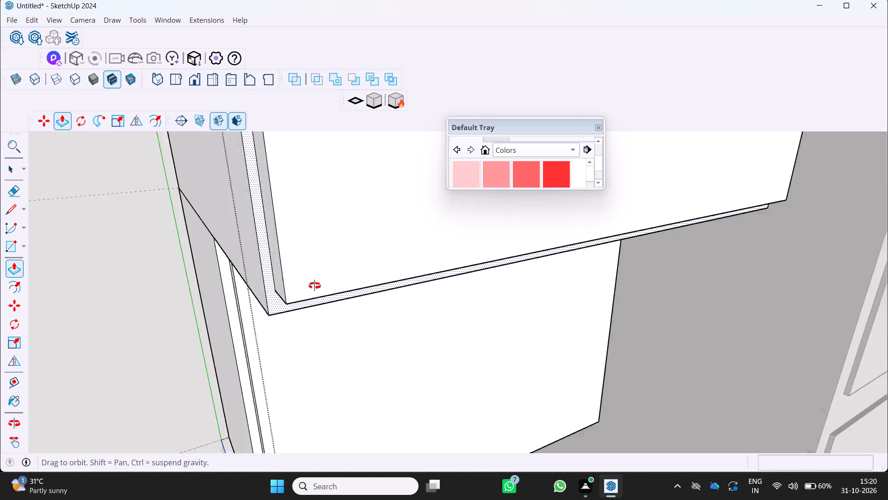
pyautogui.moveTo(314, 286); pyautogui.dragTo(356, 275, button='middle')
pyautogui.middleClick(356, 275)
pyautogui.scroll(2, 282, 331)
pyautogui.moveTo(285, 315); pyautogui.dragTo(288, 317)
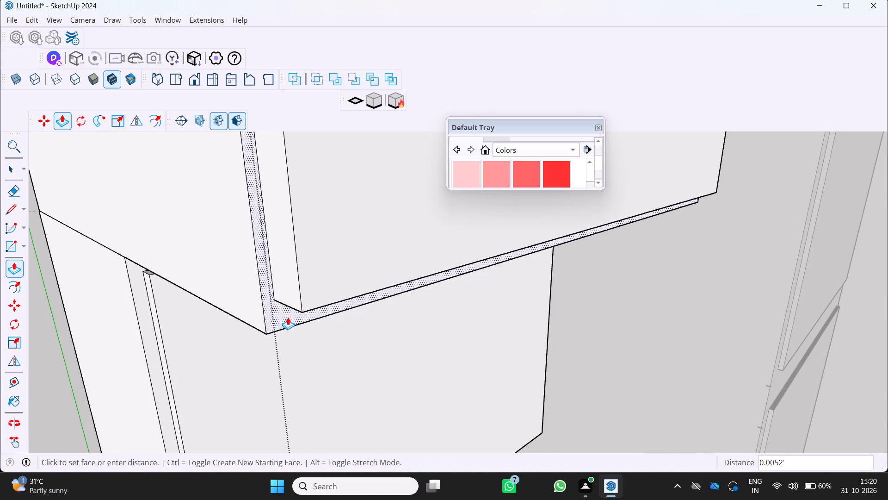
pyautogui.moveTo(288, 317); pyautogui.dragTo(293, 319)
pyautogui.scroll(-16, 292, 319)
pyautogui.moveTo(288, 343); pyautogui.dragTo(197, 279, button='middle')
pyautogui.scroll(-5, 197, 277)
pyautogui.moveTo(197, 279); pyautogui.dragTo(197, 281, button='middle')
pyautogui.moveTo(241, 310); pyautogui.dragTo(237, 331, button='middle')
pyautogui.press('space')
pyautogui.click(146, 336)
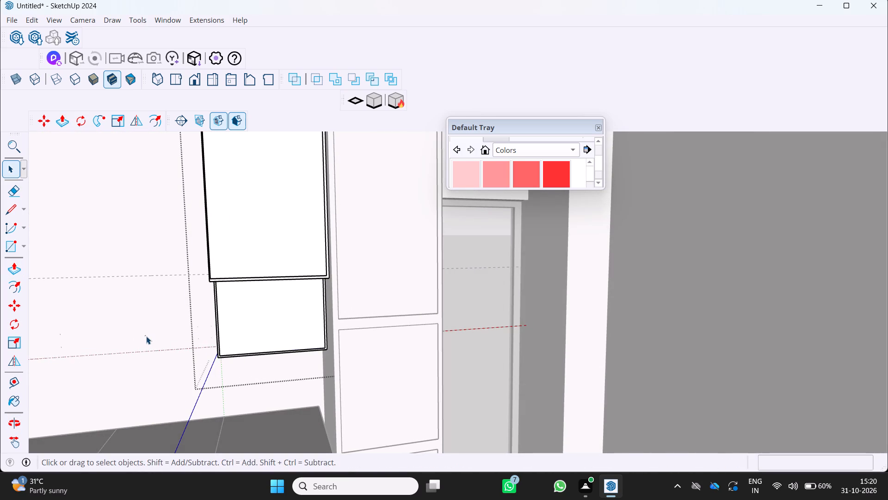
# Copy the whole wall cabinet along the wall by its top back corner, flush against the original's exposed side.
pyautogui.scroll(-5, 163, 328)
pyautogui.moveTo(173, 316); pyautogui.dragTo(229, 368, button='middle')
pyautogui.scroll(-3, 229, 368)
pyautogui.moveTo(229, 343); pyautogui.dragTo(153, 371, button='middle')
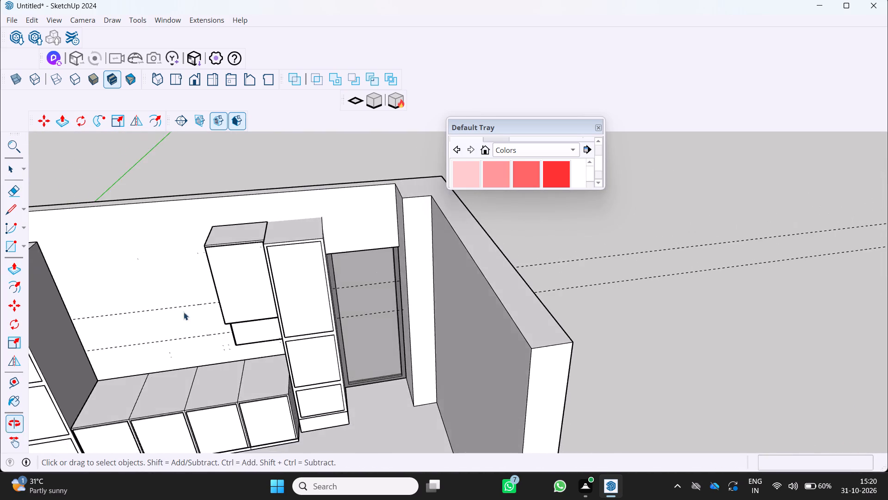
pyautogui.scroll(3, 210, 247)
pyautogui.click(230, 248)
pyautogui.click(230, 238)
pyautogui.press('m')
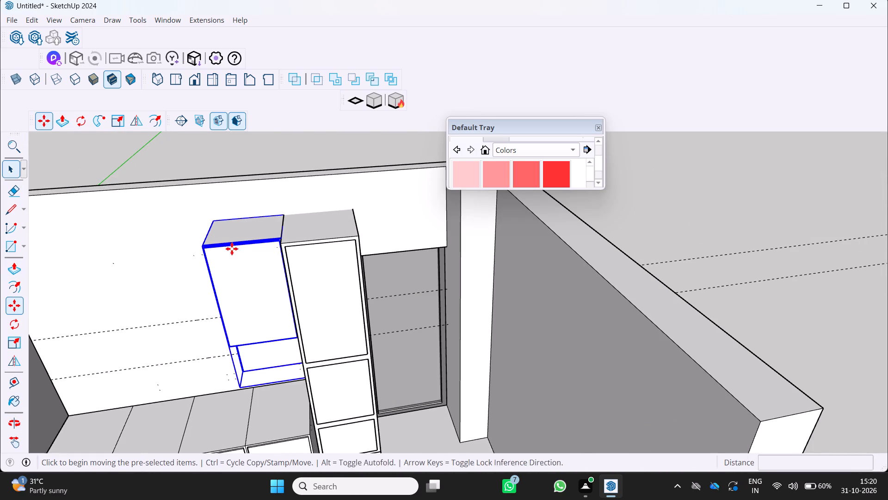
pyautogui.moveTo(286, 215); pyautogui.dragTo(274, 217)
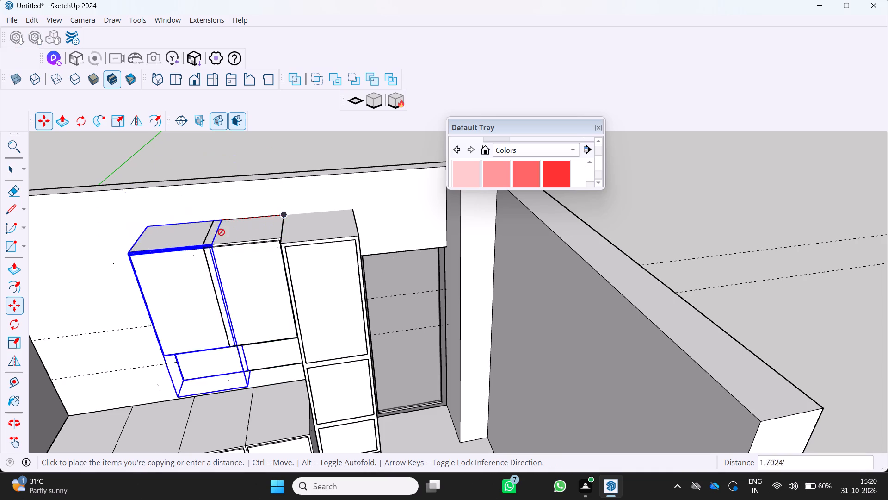
pyautogui.moveTo(229, 257); pyautogui.dragTo(328, 246, button='middle')
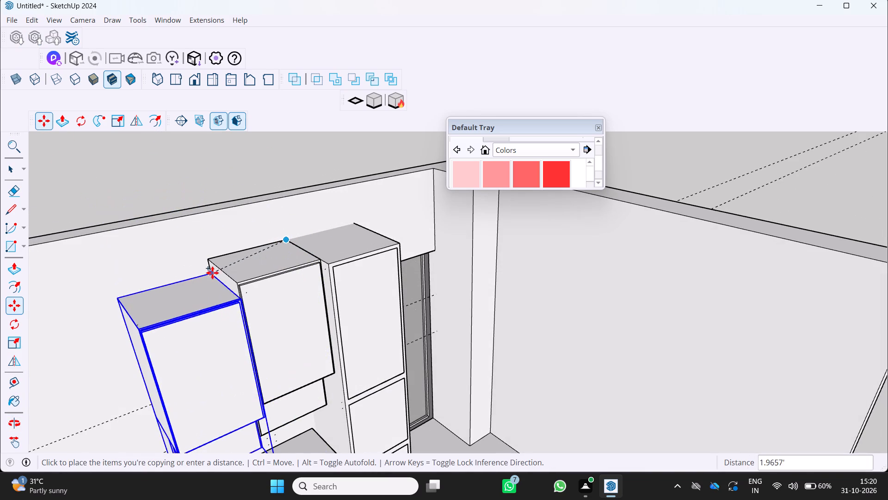
pyautogui.scroll(-5, 217, 271)
pyautogui.press('`')
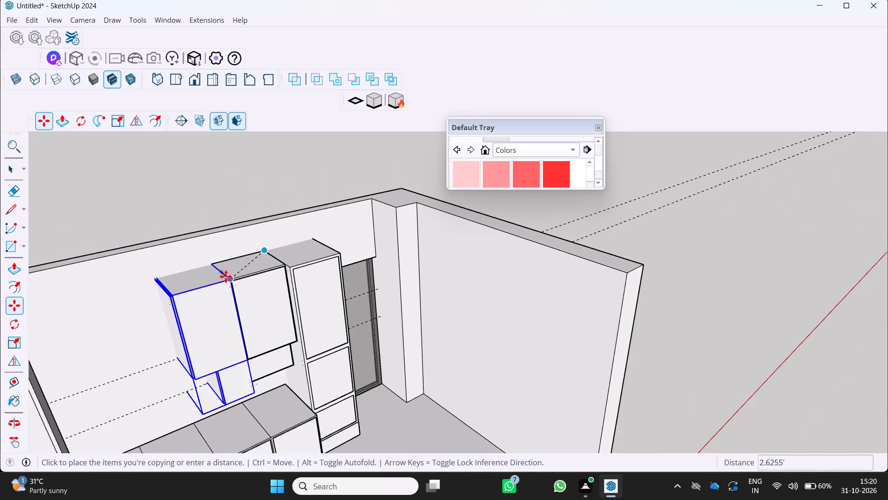
pyautogui.press('Escape')
pyautogui.moveTo(238, 272); pyautogui.dragTo(192, 306, button='middle')
pyautogui.middleClick(192, 304)
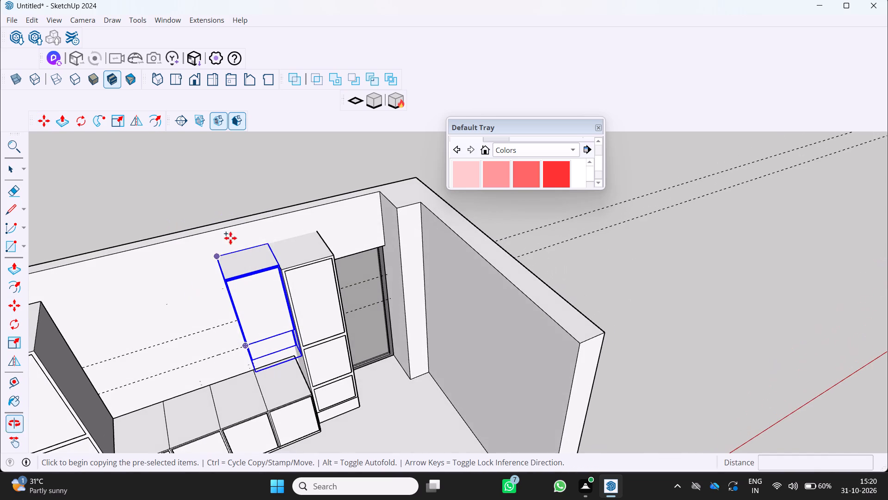
pyautogui.scroll(1, 258, 243)
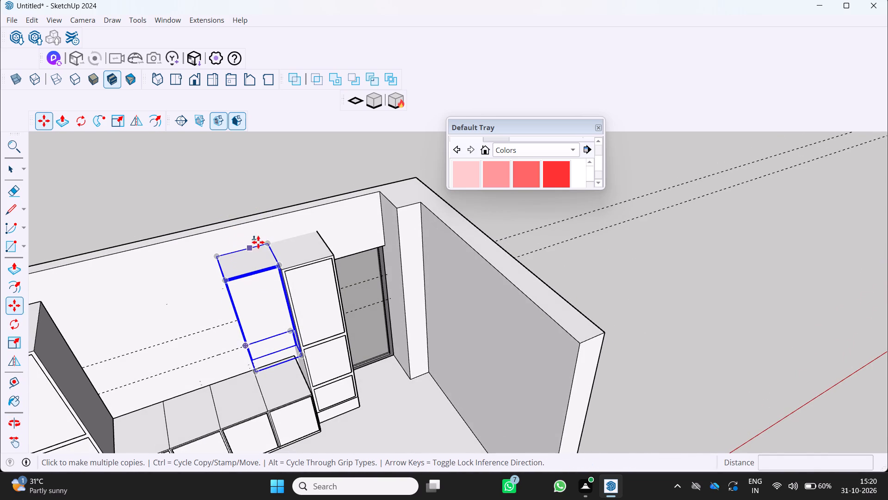
pyautogui.scroll(1, 258, 242)
pyautogui.click(269, 243)
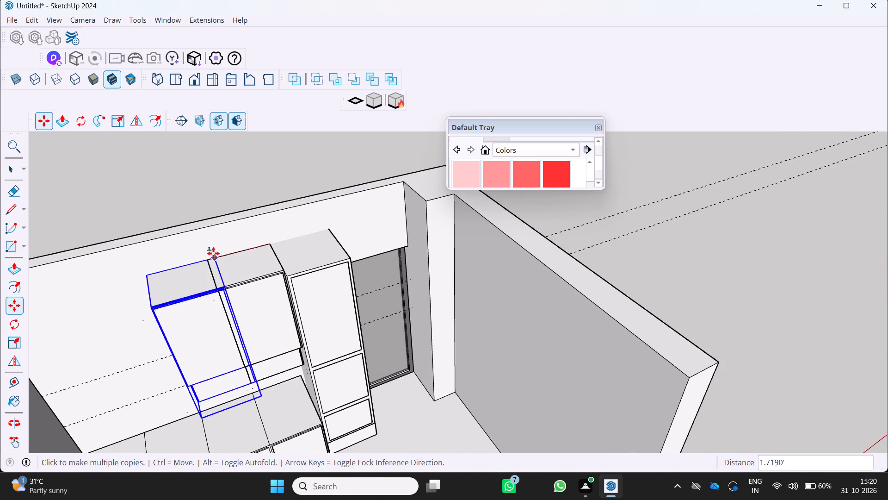
pyautogui.click(207, 258)
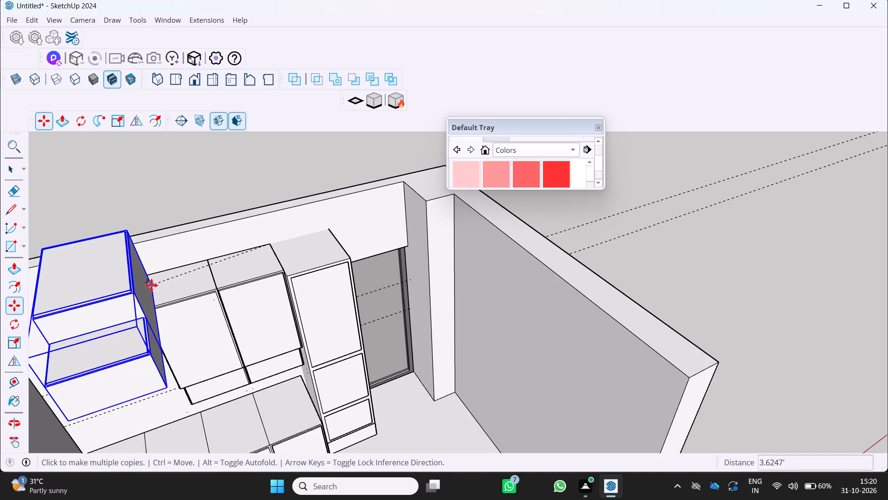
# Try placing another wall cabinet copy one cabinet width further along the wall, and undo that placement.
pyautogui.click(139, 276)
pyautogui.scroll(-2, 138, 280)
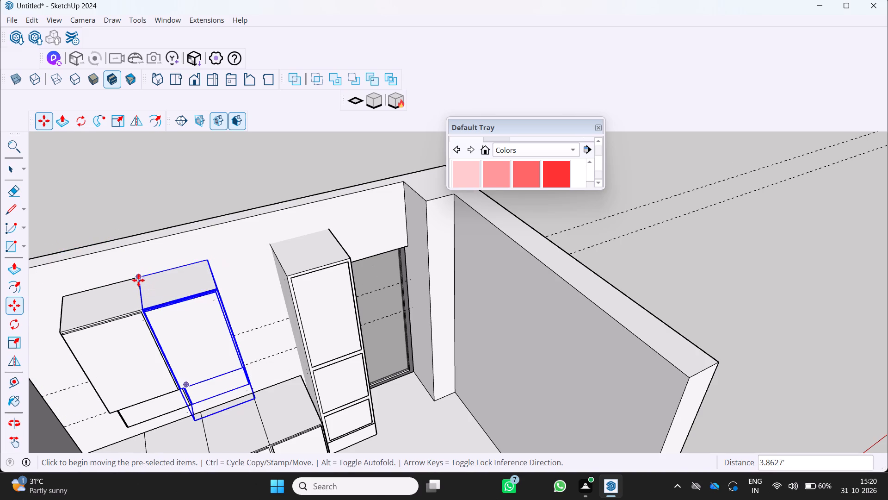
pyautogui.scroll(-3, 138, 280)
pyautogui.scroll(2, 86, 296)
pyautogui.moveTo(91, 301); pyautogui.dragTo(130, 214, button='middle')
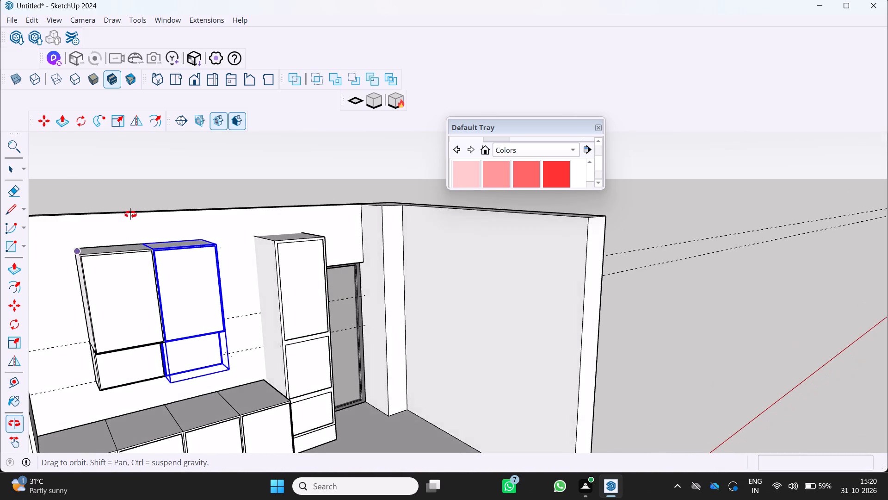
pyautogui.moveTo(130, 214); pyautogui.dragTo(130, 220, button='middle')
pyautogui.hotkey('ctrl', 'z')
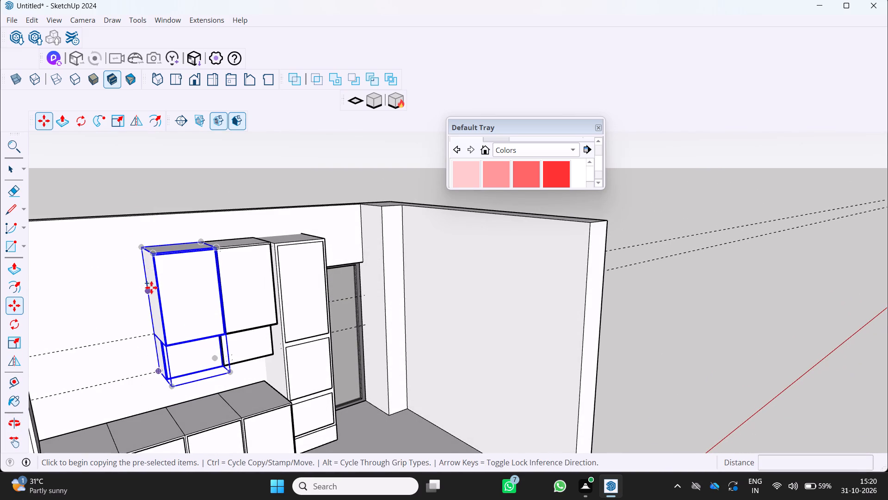
# Copy the second wall cabinet along the wall by its top back corner, making a third cabinet flush beside it.
pyautogui.moveTo(157, 274); pyautogui.dragTo(121, 319, button='middle')
pyautogui.middleClick(121, 319)
pyautogui.press('m')
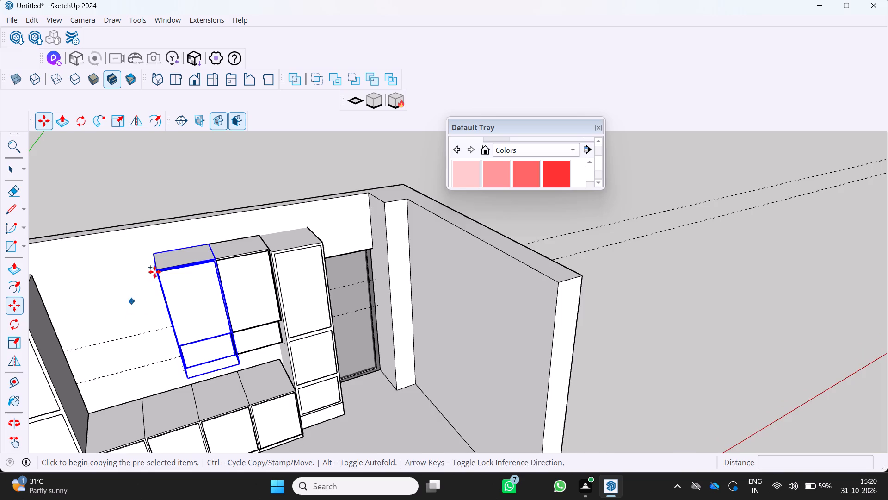
pyautogui.scroll(1, 179, 246)
pyautogui.moveTo(179, 246); pyautogui.dragTo(130, 309, button='middle')
pyautogui.middleClick(130, 309)
pyautogui.scroll(2, 216, 224)
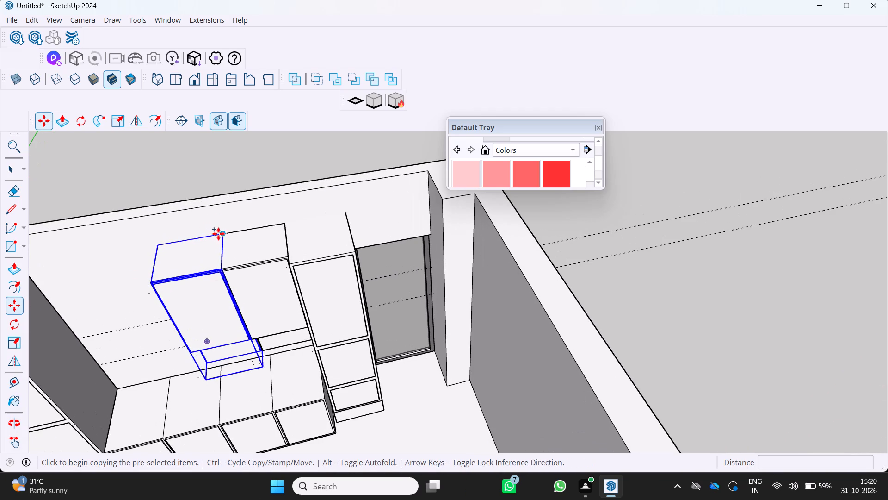
pyautogui.moveTo(225, 232); pyautogui.dragTo(219, 232)
pyautogui.click(164, 242)
# Copy the third wall cabinet about 1.93' along the wall by its top back corner, placing a fourth cabinet flush against the triple tall unit.
pyautogui.scroll(-4, 142, 252)
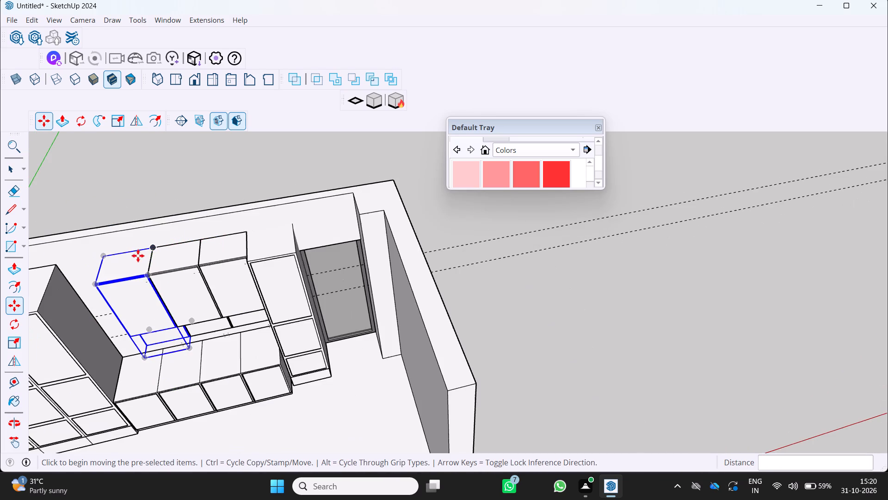
pyautogui.scroll(5, 144, 245)
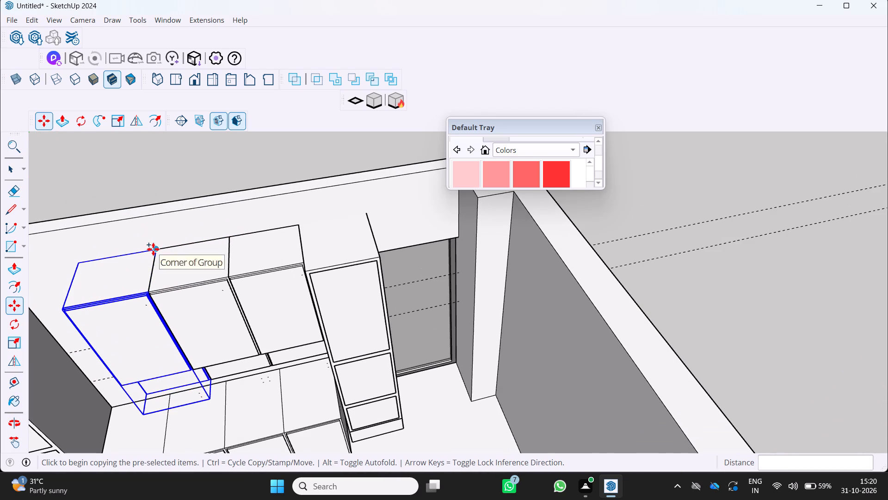
pyautogui.click(153, 249)
pyautogui.scroll(-8, 113, 255)
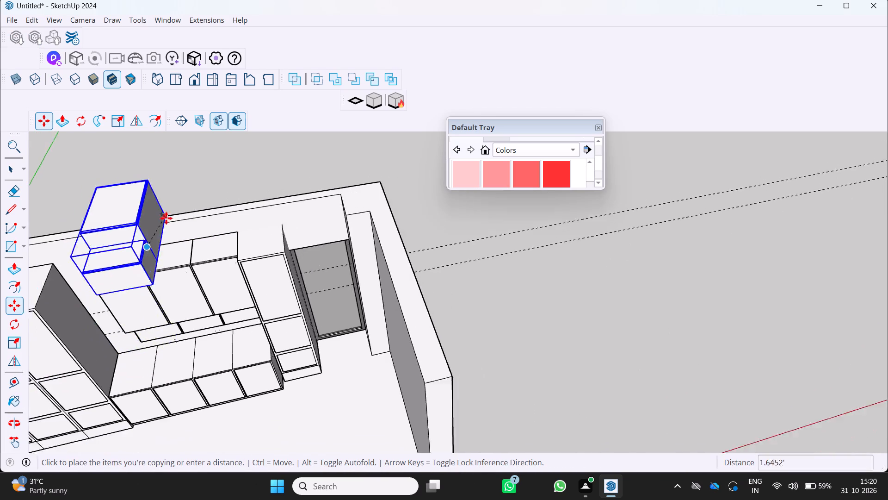
pyautogui.scroll(-6, 166, 218)
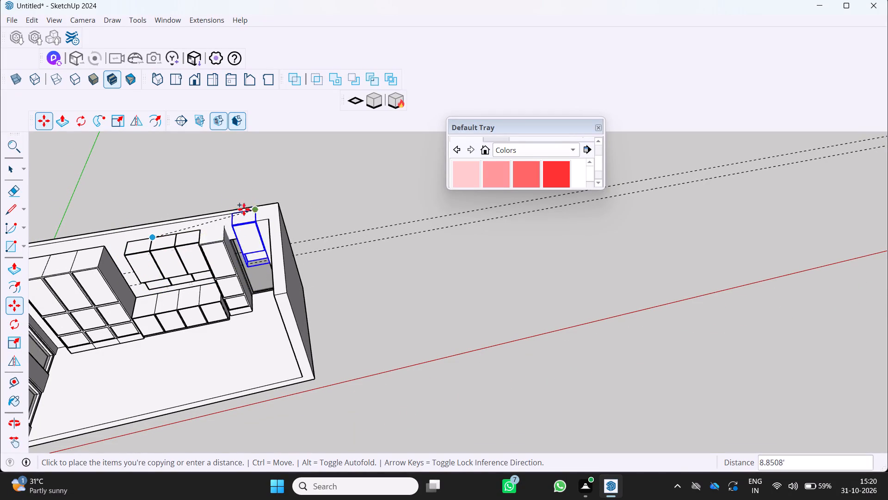
pyautogui.scroll(-1, 234, 206)
pyautogui.moveTo(237, 231); pyautogui.dragTo(302, 237, button='middle')
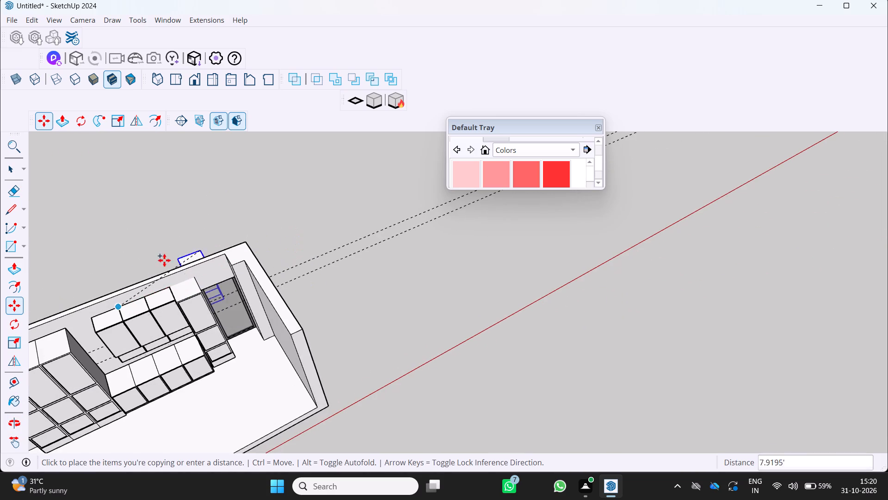
pyautogui.scroll(7, 67, 326)
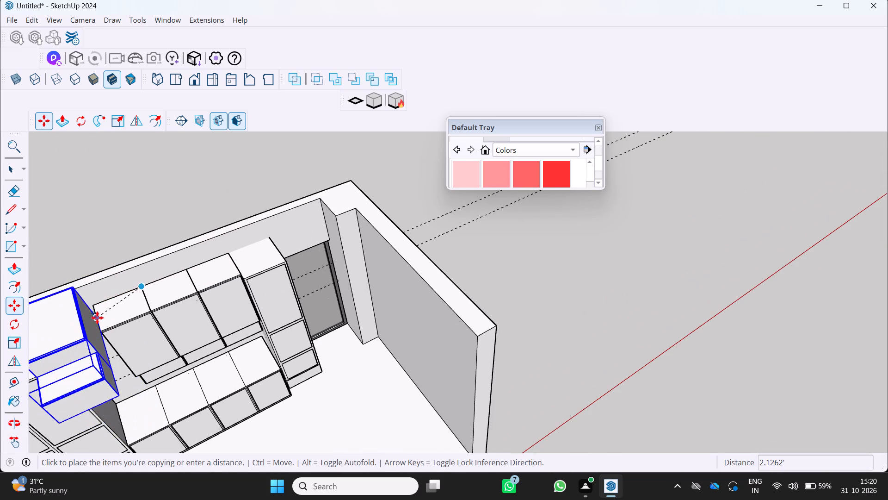
pyautogui.scroll(2, 92, 316)
pyautogui.moveTo(93, 315); pyautogui.dragTo(132, 344, button='middle')
pyautogui.scroll(-10, 125, 339)
pyautogui.moveTo(113, 367); pyautogui.dragTo(65, 342, button='middle')
pyautogui.scroll(4, 113, 367)
pyautogui.scroll(2, 119, 300)
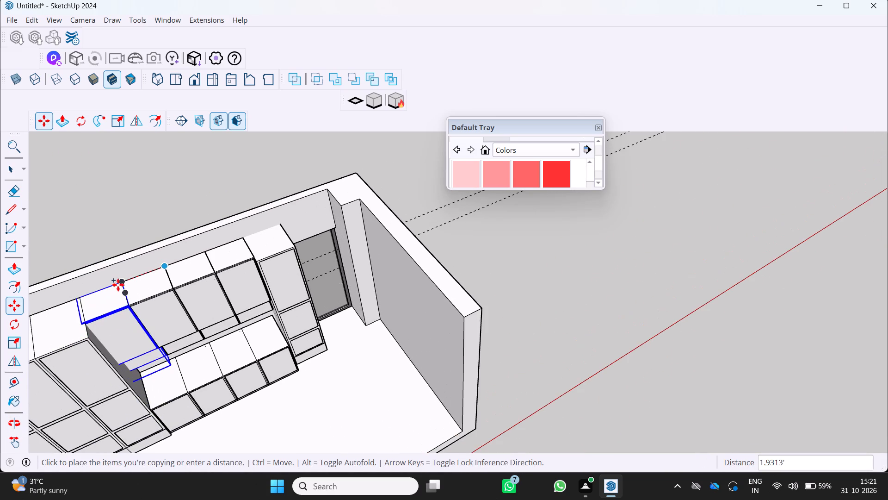
pyautogui.click(118, 285)
pyautogui.scroll(-4, 127, 306)
pyautogui.moveTo(128, 312); pyautogui.dragTo(92, 280, button='middle')
pyautogui.middleClick(92, 280)
pyautogui.press('space')
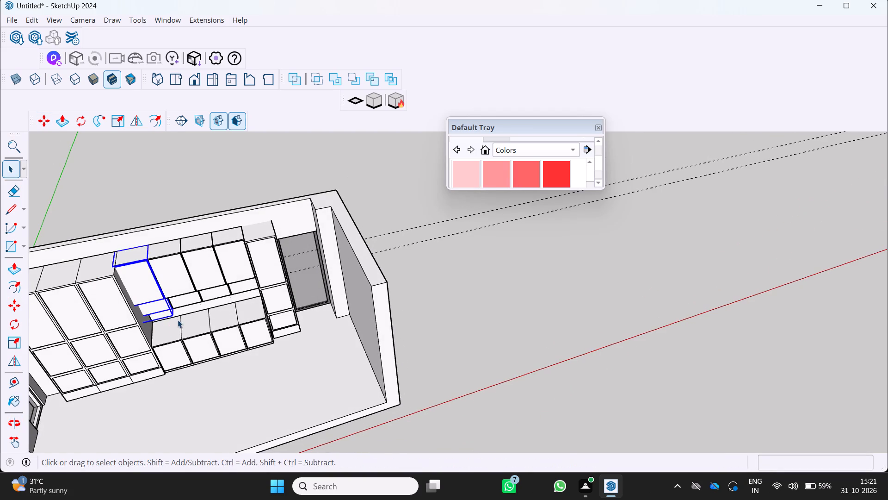
pyautogui.press('space')
# Examine the completed row of wall cabinets from the front and above, checking its alignment with the base cabinets and both tall units.
pyautogui.click(190, 315)
pyautogui.moveTo(191, 315); pyautogui.dragTo(194, 237, button='middle')
pyautogui.scroll(-3, 196, 237)
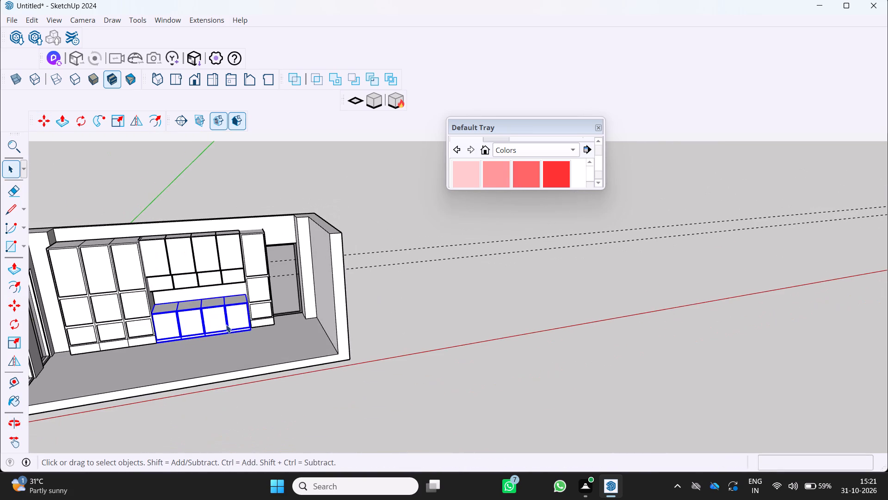
pyautogui.press('space')
pyautogui.click(203, 345)
pyautogui.moveTo(203, 339); pyautogui.dragTo(139, 281, button='middle')
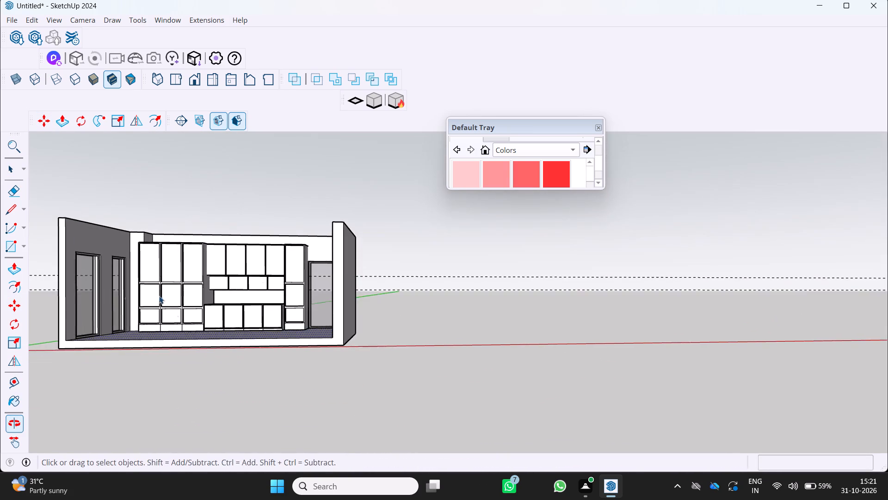
pyautogui.scroll(3, 187, 314)
pyautogui.moveTo(203, 308); pyautogui.dragTo(276, 306, button='middle')
pyautogui.scroll(-3, 273, 308)
pyautogui.moveTo(259, 303); pyautogui.dragTo(240, 344, button='middle')
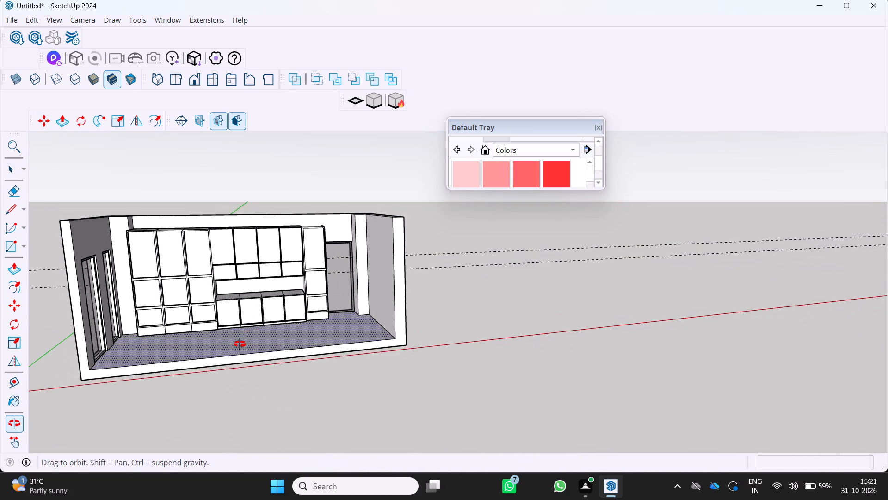
pyautogui.moveTo(240, 344); pyautogui.dragTo(240, 343, button='middle')
pyautogui.middleClick(238, 344)
pyautogui.scroll(-3, 236, 346)
pyautogui.moveTo(247, 336); pyautogui.dragTo(217, 363, button='middle')
pyautogui.scroll(1, 247, 339)
pyautogui.middleClick(217, 363)
pyautogui.middleClick(216, 362)
pyautogui.scroll(1, 283, 326)
pyautogui.moveTo(283, 325); pyautogui.dragTo(241, 338, button='middle')
pyautogui.middleClick(238, 340)
pyautogui.scroll(-2, 233, 341)
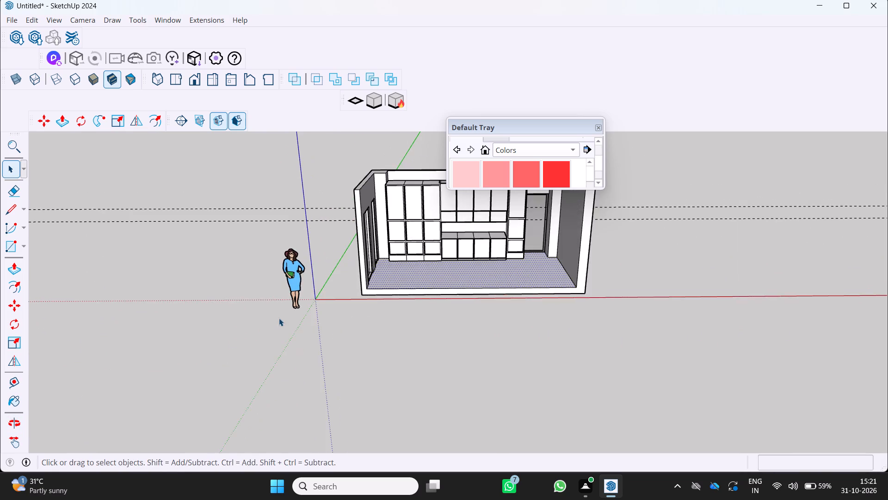
pyautogui.scroll(-4, 279, 318)
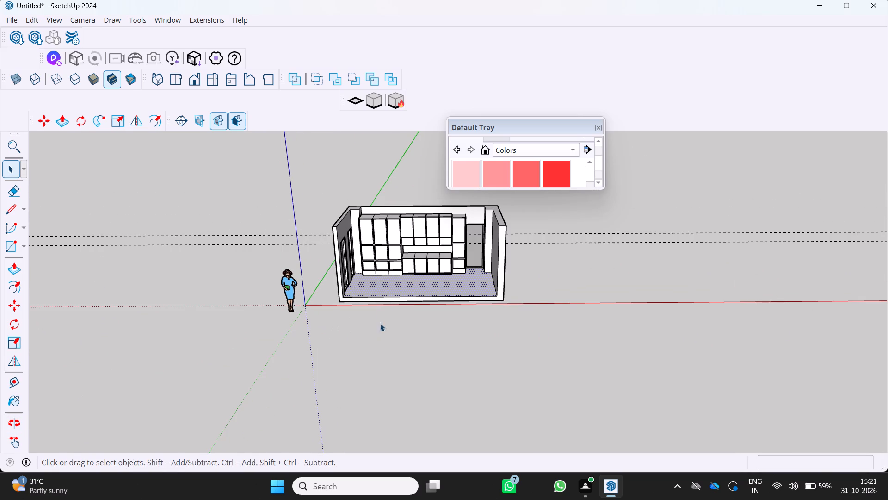
pyautogui.moveTo(384, 303); pyautogui.dragTo(334, 275, button='middle')
pyautogui.middleClick(334, 275)
pyautogui.scroll(3, 414, 225)
pyautogui.moveTo(450, 215); pyautogui.dragTo(484, 192, button='middle')
pyautogui.middleClick(484, 192)
pyautogui.scroll(3, 486, 205)
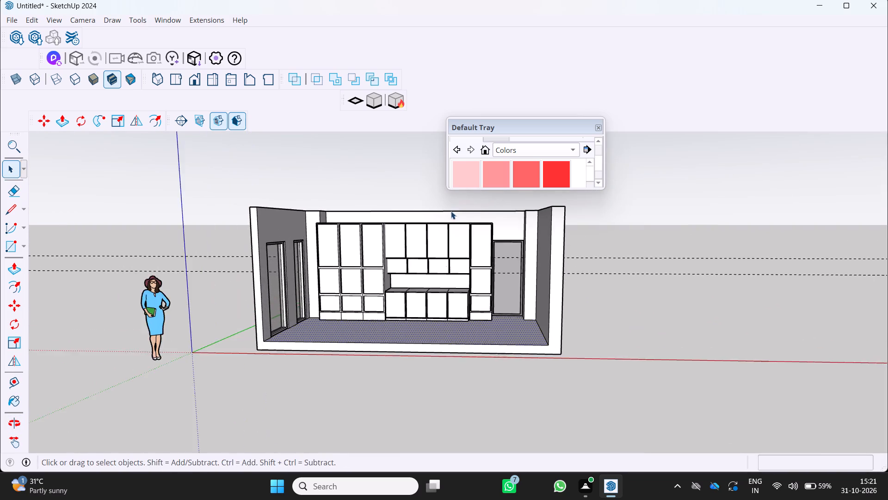
pyautogui.scroll(4, 451, 211)
pyautogui.moveTo(449, 214); pyautogui.dragTo(450, 210, button='middle')
pyautogui.middleClick(449, 209)
pyautogui.moveTo(431, 208); pyautogui.dragTo(415, 235, button='middle')
pyautogui.scroll(-4, 413, 226)
pyautogui.moveTo(423, 218); pyautogui.dragTo(425, 220, button='middle')
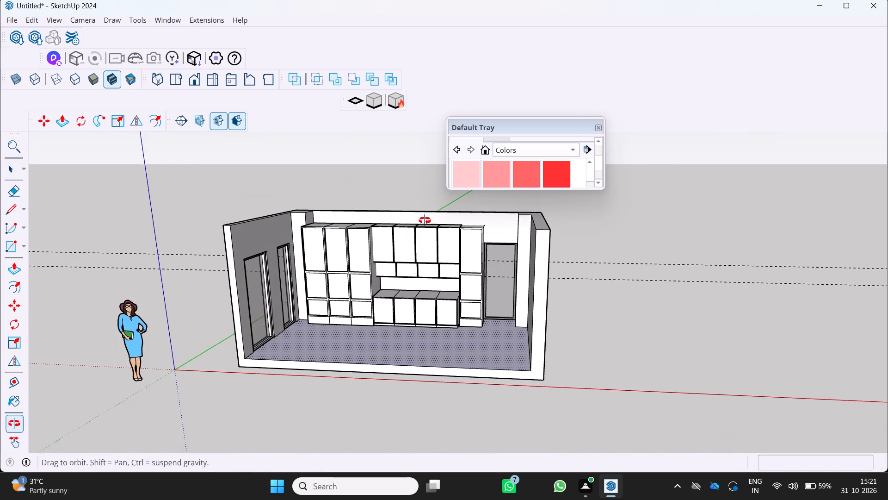
pyautogui.moveTo(425, 220); pyautogui.dragTo(375, 253, button='middle')
pyautogui.middleClick(375, 253)
pyautogui.scroll(3, 429, 229)
pyautogui.moveTo(429, 224); pyautogui.dragTo(388, 257, button='middle')
pyautogui.middleClick(387, 256)
pyautogui.scroll(4, 452, 230)
pyautogui.moveTo(503, 228); pyautogui.dragTo(475, 232, button='middle')
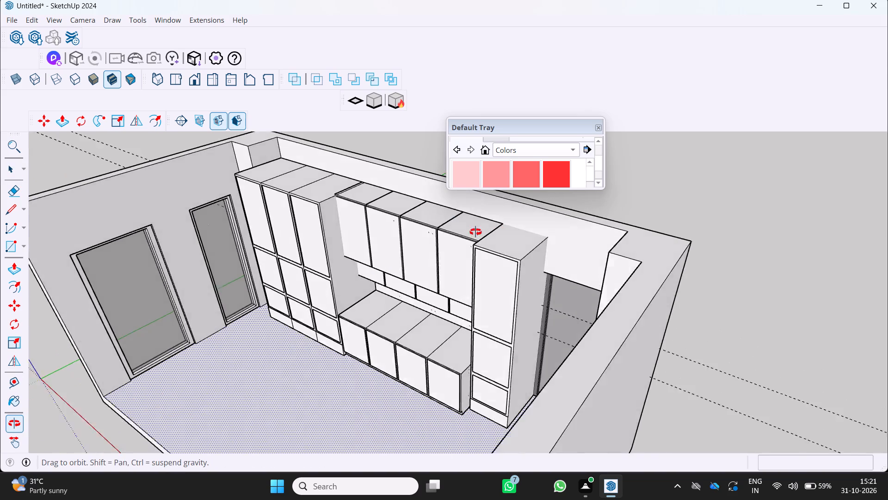
pyautogui.scroll(1, 480, 232)
pyautogui.moveTo(475, 232); pyautogui.dragTo(454, 217, button='middle')
pyautogui.middleClick(454, 217)
pyautogui.scroll(3, 463, 223)
pyautogui.moveTo(461, 223); pyautogui.dragTo(440, 211, button='middle')
pyautogui.middleClick(440, 211)
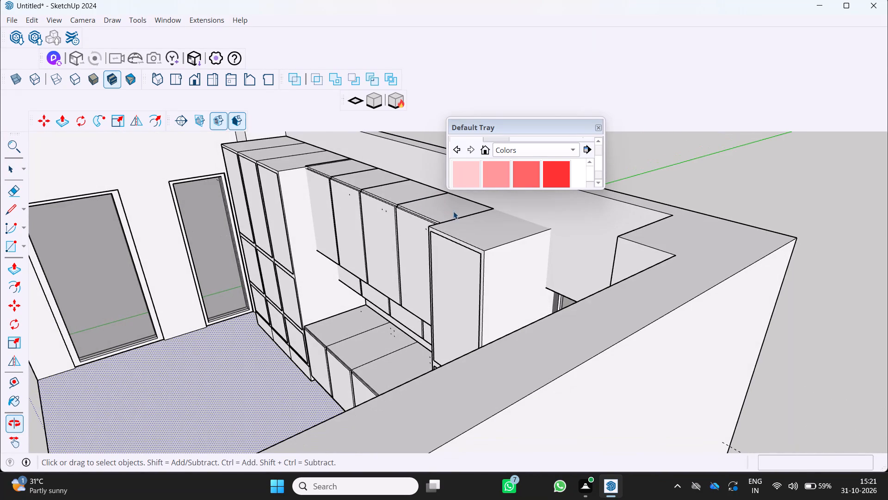
pyautogui.scroll(-5, 455, 211)
pyautogui.moveTo(450, 219); pyautogui.dragTo(552, 196, button='middle')
pyautogui.middleClick(552, 196)
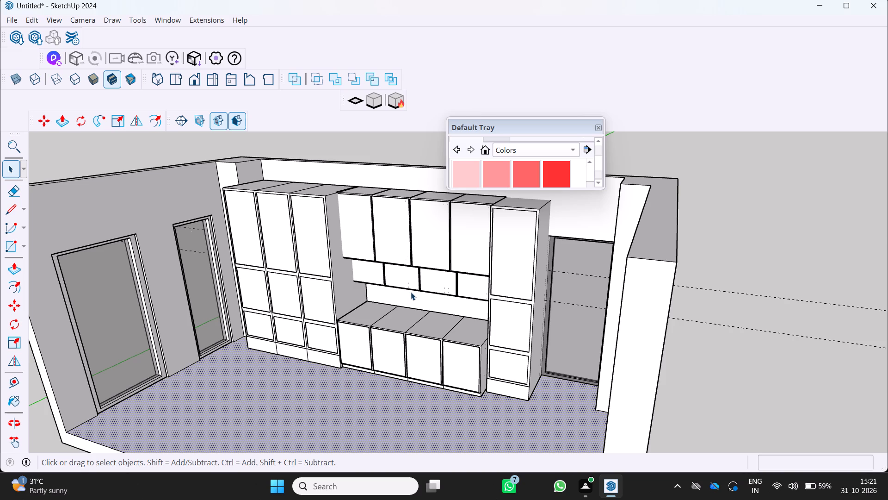
pyautogui.scroll(-1, 412, 292)
pyautogui.moveTo(401, 307); pyautogui.dragTo(457, 295, button='middle')
pyautogui.middleClick(457, 295)
pyautogui.scroll(2, 397, 300)
pyautogui.moveTo(391, 285); pyautogui.dragTo(407, 267, button='middle')
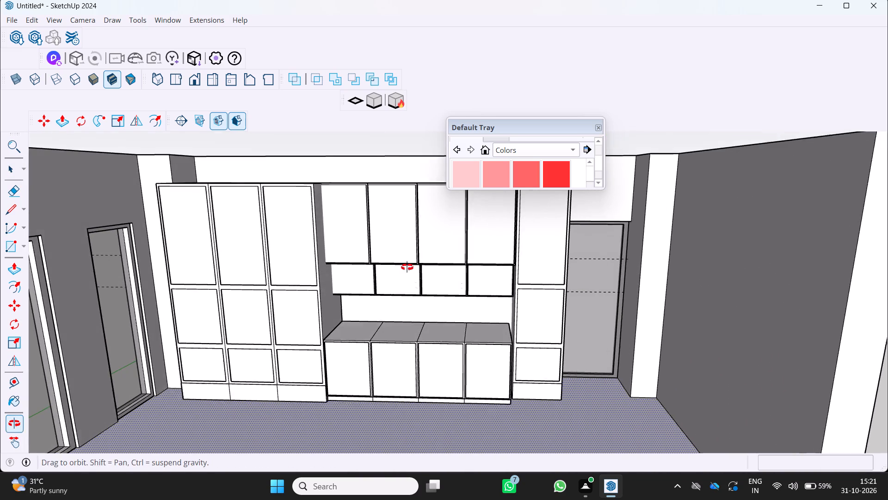
pyautogui.moveTo(407, 267); pyautogui.dragTo(410, 265, button='middle')
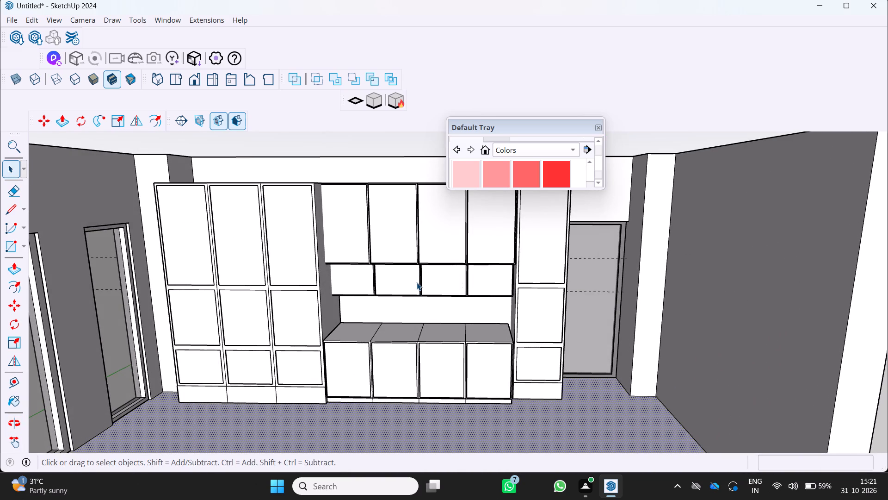
pyautogui.moveTo(421, 293); pyautogui.dragTo(375, 296, button='middle')
pyautogui.middleClick(375, 296)
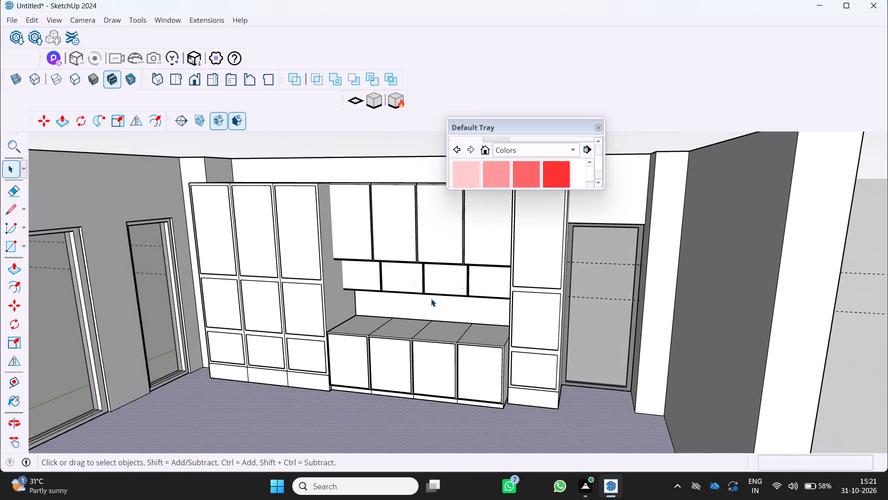
pyautogui.scroll(2, 432, 299)
pyautogui.moveTo(432, 298); pyautogui.dragTo(482, 297, button='middle')
pyautogui.middleClick(482, 297)
pyautogui.middleClick(482, 297)
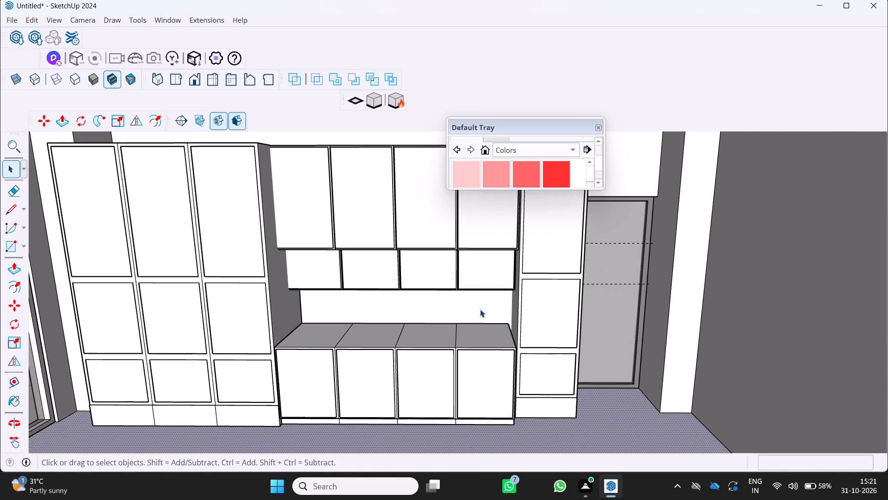
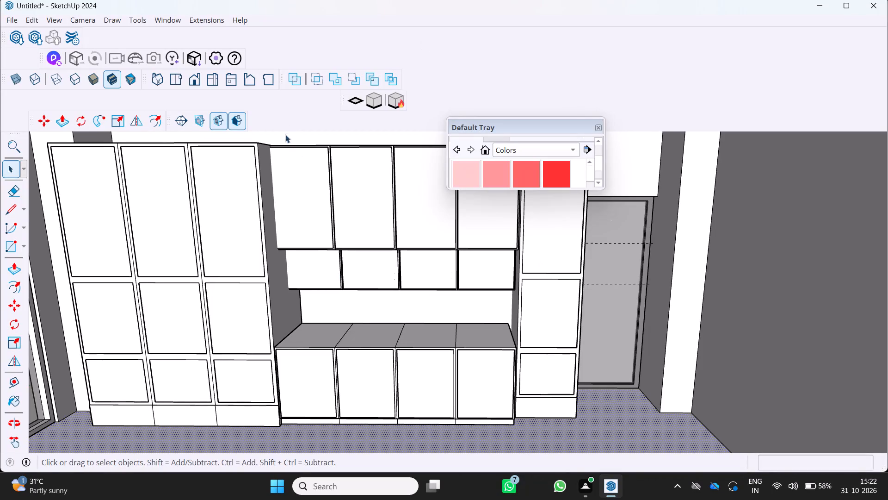
# Examine the wall cabinet row from above and the front, focusing on where the end cabinet meets the triple tall unit.
pyautogui.scroll(-1, 331, 173)
pyautogui.moveTo(326, 192); pyautogui.dragTo(425, 275, button='middle')
pyautogui.scroll(-4, 425, 275)
pyautogui.moveTo(384, 257); pyautogui.dragTo(336, 275, button='middle')
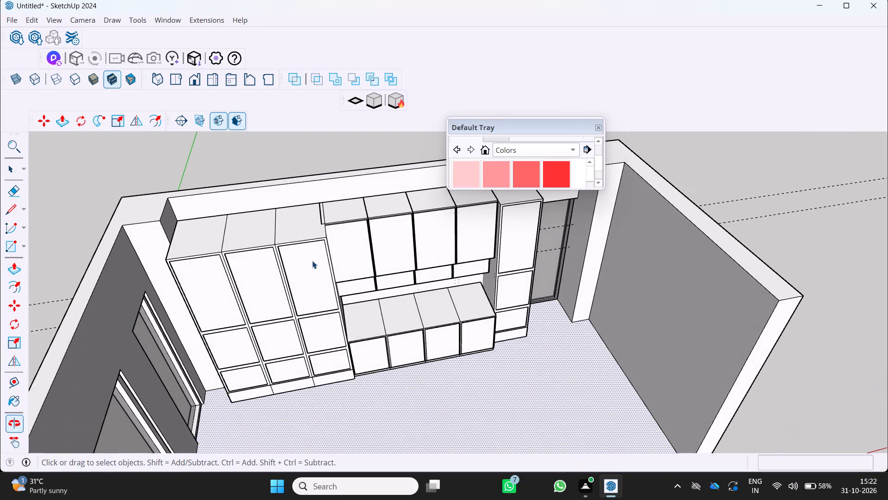
pyautogui.scroll(7, 294, 220)
pyautogui.moveTo(333, 226); pyautogui.dragTo(308, 269, button='middle')
pyautogui.middleClick(308, 269)
pyautogui.scroll(5, 307, 257)
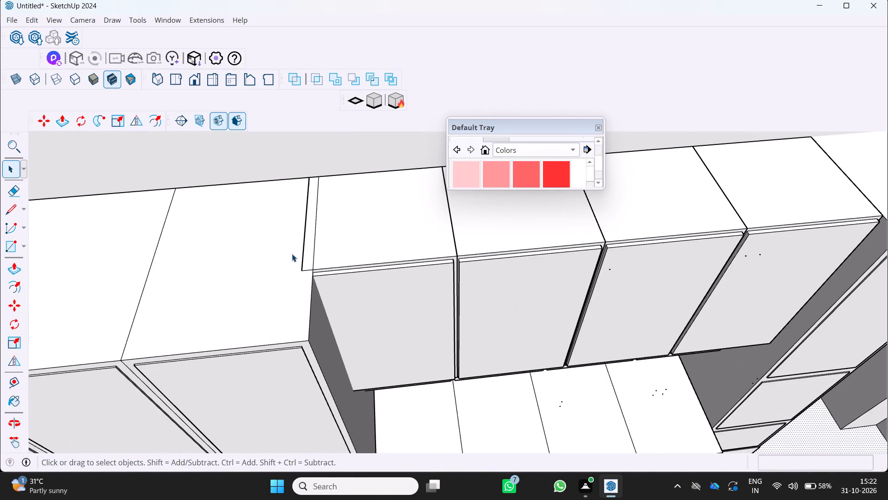
pyautogui.scroll(-4, 302, 253)
pyautogui.moveTo(300, 253); pyautogui.dragTo(267, 208, button='middle')
pyautogui.middleClick(267, 208)
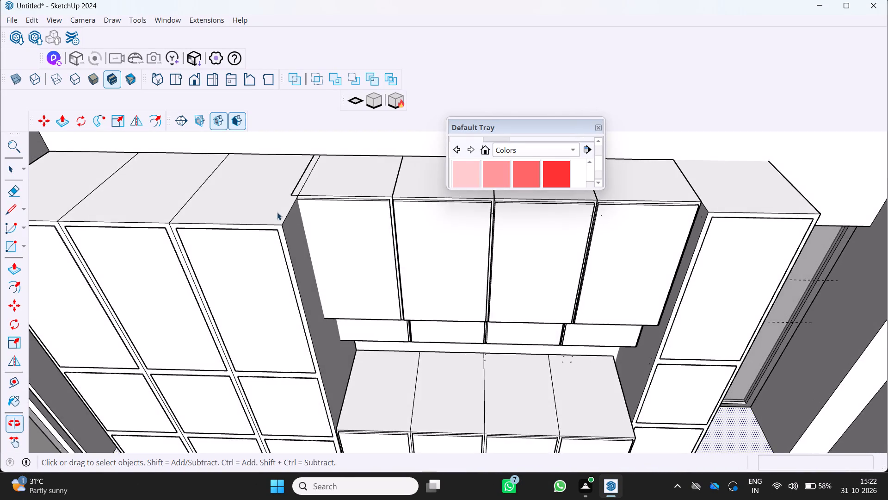
pyautogui.scroll(-4, 347, 252)
pyautogui.moveTo(362, 254); pyautogui.dragTo(369, 219, button='middle')
pyautogui.middleClick(369, 219)
pyautogui.middleClick(368, 219)
pyautogui.scroll(2, 429, 275)
pyautogui.scroll(-4, 427, 278)
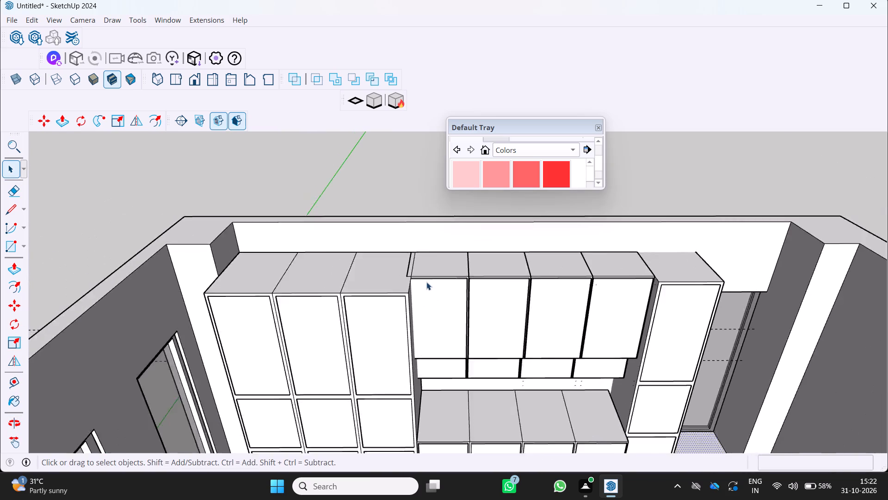
pyautogui.scroll(-1, 426, 282)
# Undo the three wall cabinet copies, leaving only the cabinet beside the single tall unit.
pyautogui.hotkey('ctrl', 'z')
pyautogui.hotkey('ctrl', 'z')
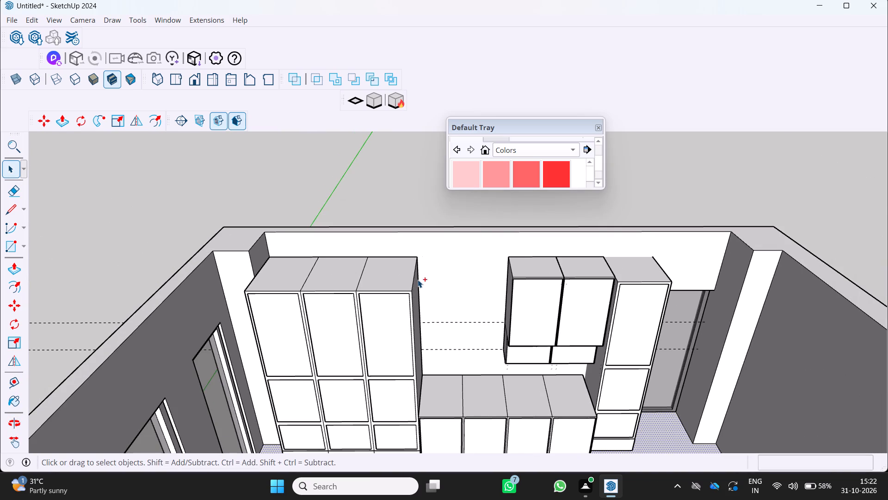
pyautogui.hotkey('ctrl', 'z')
# Open the remaining wall cabinet and push its exposed side face, towards the triple tall unit, inward about 0.02'.
pyautogui.scroll(3, 455, 299)
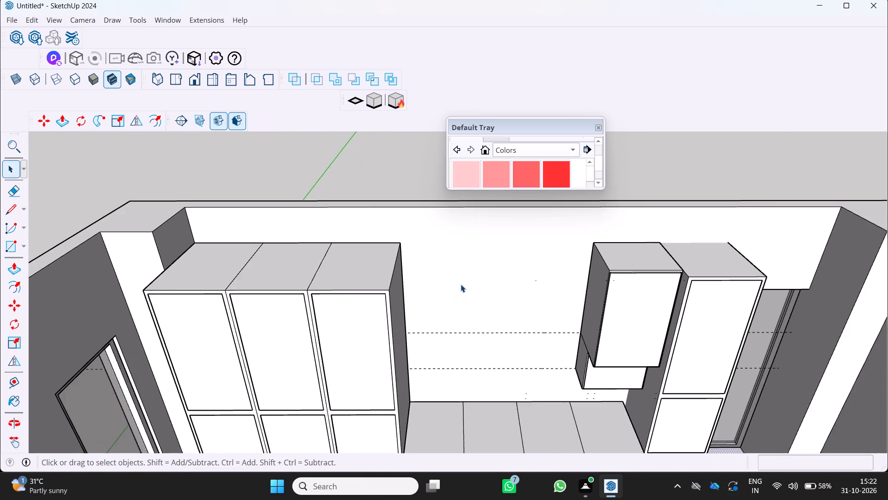
pyautogui.moveTo(461, 284); pyautogui.dragTo(401, 273, button='middle')
pyautogui.middleClick(400, 273)
pyautogui.scroll(5, 513, 331)
pyautogui.moveTo(534, 293); pyautogui.dragTo(533, 255, button='middle')
pyautogui.middleClick(533, 254)
pyautogui.scroll(3, 576, 259)
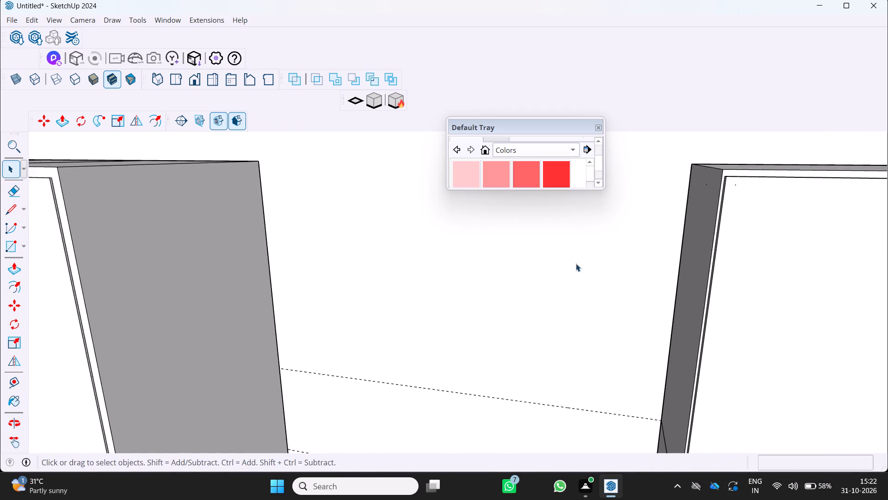
pyautogui.moveTo(577, 265); pyautogui.dragTo(627, 264, button='middle')
pyautogui.scroll(-4, 626, 263)
pyautogui.keyDown('shift'); pyautogui.moveTo(574, 248); pyautogui.dragTo(348, 251, button='middle'); pyautogui.keyUp('shift')
pyautogui.keyDown('shift'); pyautogui.moveTo(346, 261); pyautogui.dragTo(345, 268, button='middle'); pyautogui.keyUp('shift')
pyautogui.keyDown('shift'); pyautogui.scroll(-1, 345, 281); pyautogui.keyUp('shift')
pyautogui.keyDown('shift'); pyautogui.scroll(2, 405, 296); pyautogui.keyUp('shift')
pyautogui.moveTo(415, 297); pyautogui.dragTo(508, 298, button='middle')
pyautogui.middleClick(508, 297)
pyautogui.scroll(4, 508, 297)
pyautogui.moveTo(386, 280); pyautogui.dragTo(391, 310, button='middle')
pyautogui.middleClick(391, 310)
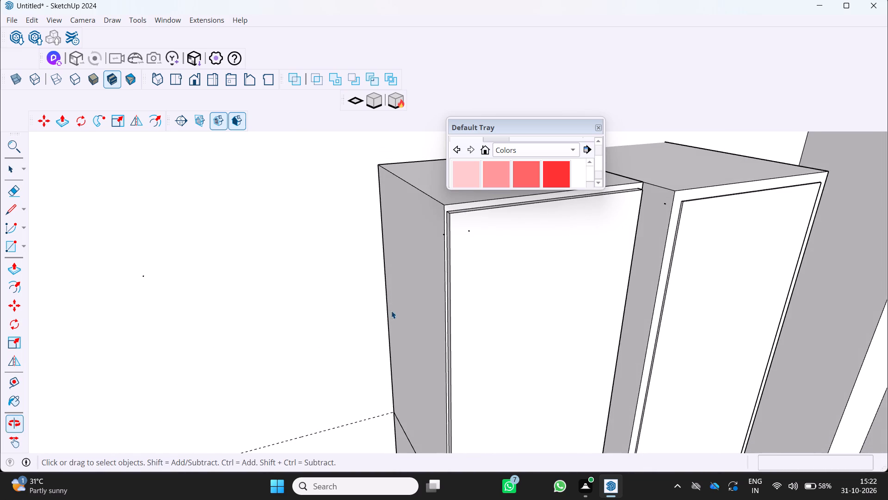
pyautogui.click(391, 311)
pyautogui.press('p')
pyautogui.press('space')
pyautogui.tripleClick(430, 287)
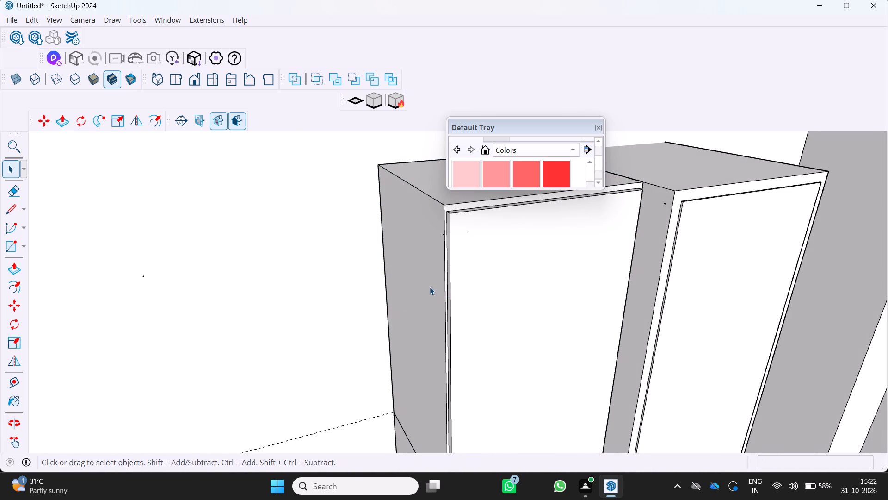
pyautogui.press('p')
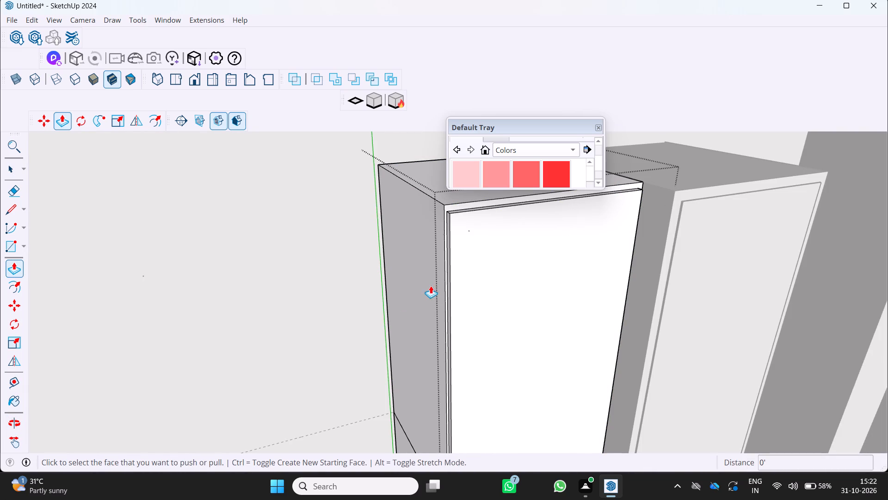
pyautogui.moveTo(426, 275); pyautogui.dragTo(439, 273)
pyautogui.scroll(2, 439, 278)
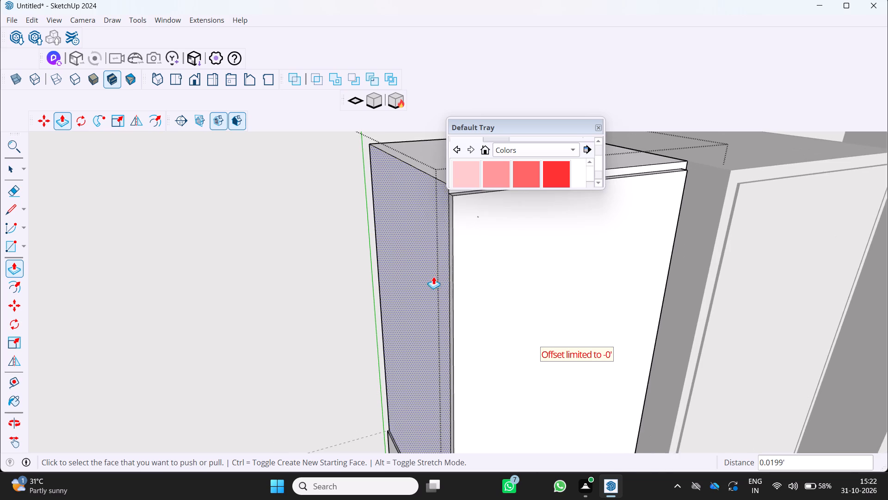
# Push the wall cabinet door's side edge nearest the trimmed side inward about 0.0192'.
pyautogui.scroll(3, 448, 278)
pyautogui.moveTo(456, 301); pyautogui.dragTo(449, 344, button='middle')
pyautogui.middleClick(449, 344)
pyautogui.scroll(-4, 447, 342)
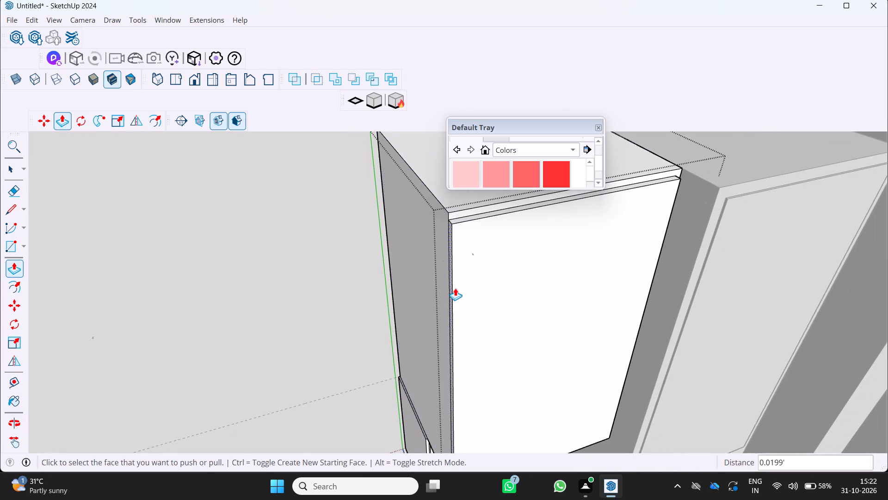
pyautogui.scroll(6, 447, 286)
pyautogui.moveTo(454, 286); pyautogui.dragTo(459, 286)
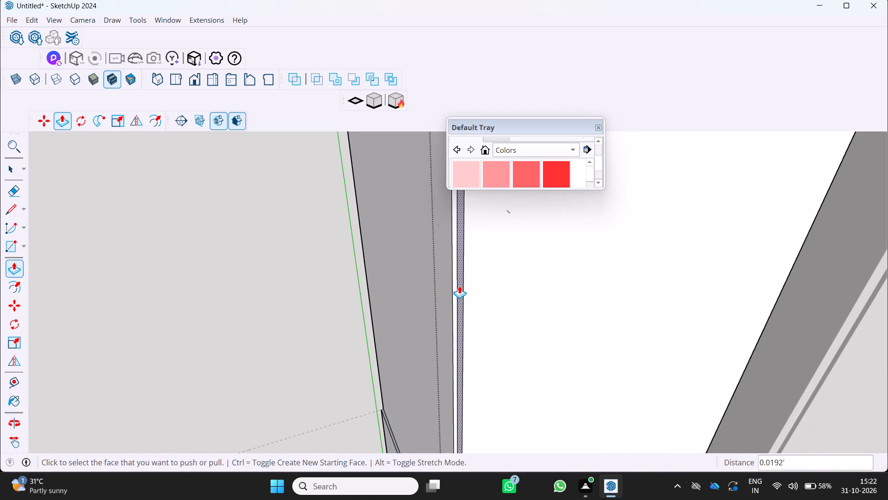
# Push the wall cabinet's exposed side face inward again by about 0.0195'.
pyautogui.scroll(-4, 442, 292)
pyautogui.moveTo(429, 297); pyautogui.dragTo(388, 299, button='middle')
pyautogui.scroll(-2, 370, 269)
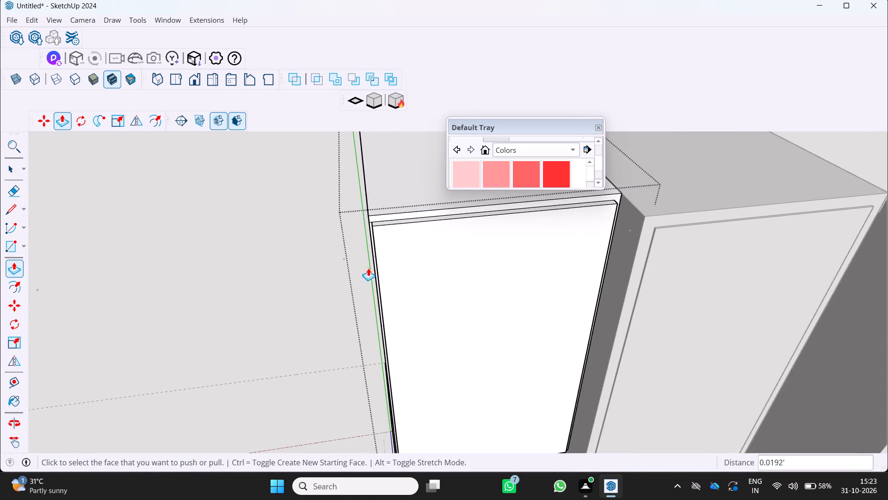
pyautogui.scroll(1, 349, 244)
pyautogui.moveTo(349, 244); pyautogui.dragTo(380, 249, button='middle')
pyautogui.middleClick(380, 249)
pyautogui.scroll(3, 381, 251)
pyautogui.click(405, 257)
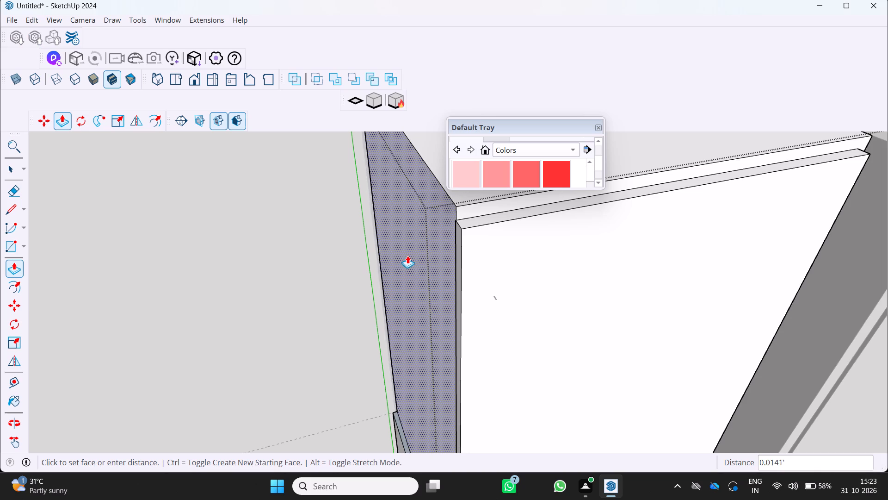
pyautogui.scroll(3, 426, 273)
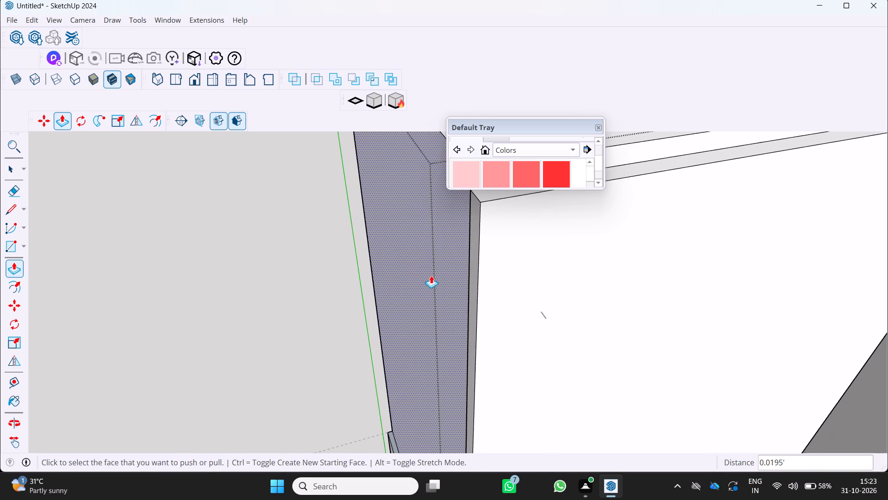
# Push the door's side edge inward by a further 0.0122' or so and close the cabinet for editing.
pyautogui.scroll(-6, 454, 276)
pyautogui.scroll(1, 423, 287)
pyautogui.moveTo(423, 287); pyautogui.dragTo(401, 269, button='middle')
pyautogui.scroll(4, 431, 267)
pyautogui.moveTo(437, 273); pyautogui.dragTo(490, 293, button='middle')
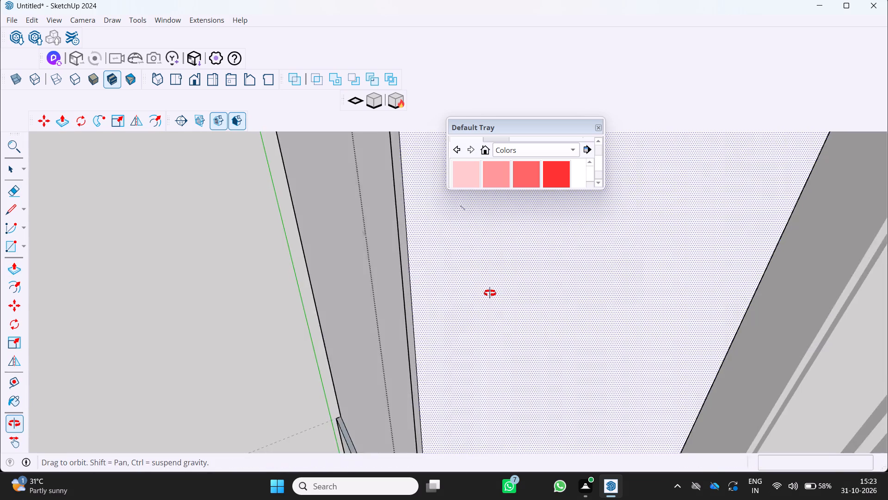
pyautogui.moveTo(490, 293); pyautogui.dragTo(491, 293, button='middle')
pyautogui.scroll(-4, 491, 293)
pyautogui.scroll(1, 436, 287)
pyautogui.moveTo(437, 287); pyautogui.dragTo(463, 304, button='middle')
pyautogui.middleClick(463, 304)
pyautogui.scroll(2, 426, 302)
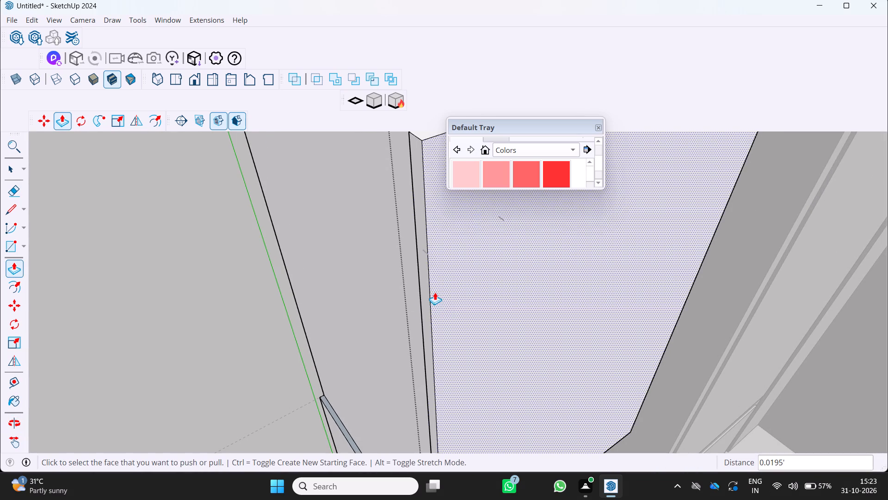
pyautogui.moveTo(424, 290); pyautogui.dragTo(428, 289)
pyautogui.scroll(-4, 424, 294)
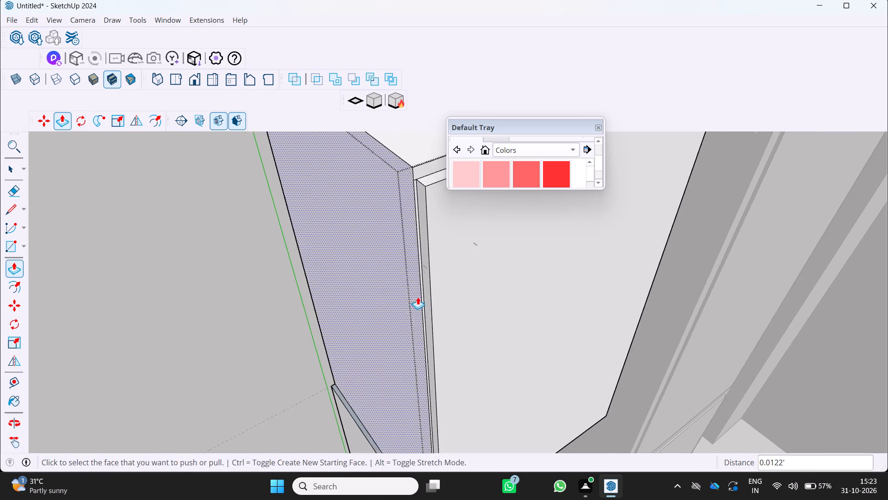
pyautogui.moveTo(414, 300); pyautogui.dragTo(387, 294, button='middle')
pyautogui.middleClick(386, 294)
pyautogui.scroll(-3, 384, 294)
pyautogui.moveTo(390, 300); pyautogui.dragTo(346, 289, button='middle')
pyautogui.press('space')
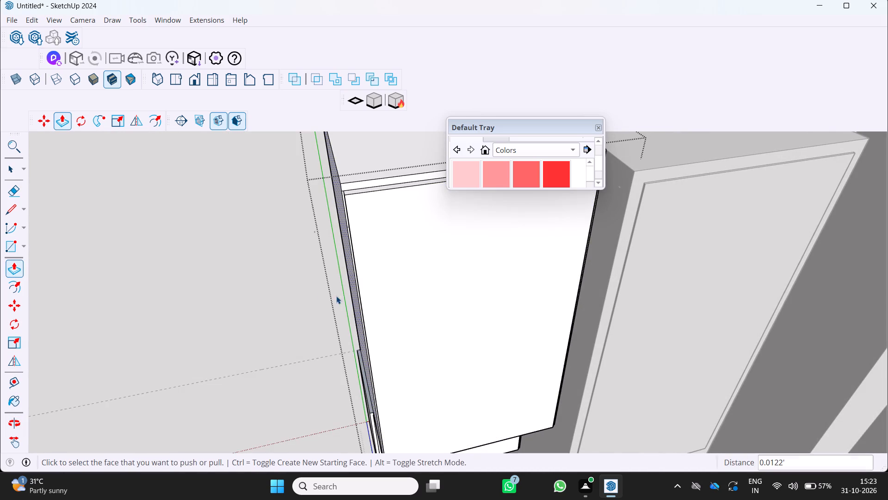
pyautogui.click(283, 292)
# Reopen the wall cabinet and push the door's side edge inward about 0.0060' more.
pyautogui.scroll(4, 288, 258)
pyautogui.moveTo(302, 256); pyautogui.dragTo(290, 239, button='middle')
pyautogui.scroll(-7, 296, 244)
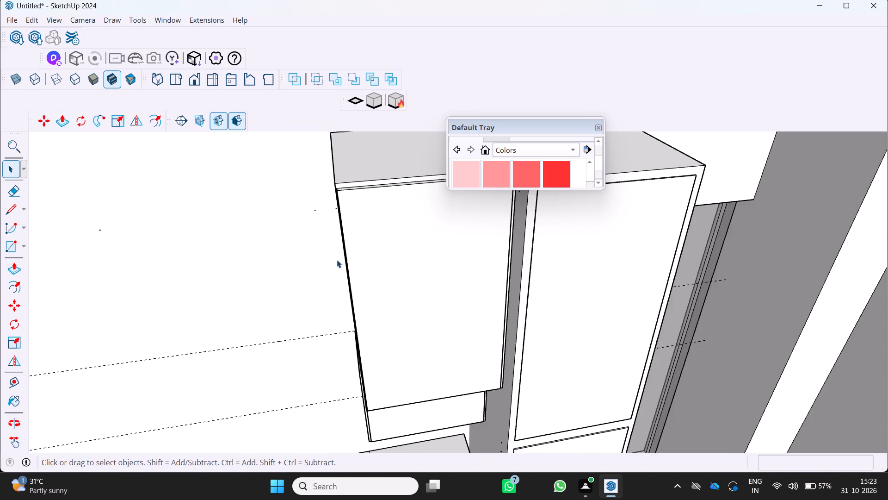
pyautogui.scroll(-1, 345, 244)
pyautogui.moveTo(345, 246); pyautogui.dragTo(387, 272, button='middle')
pyautogui.scroll(6, 361, 265)
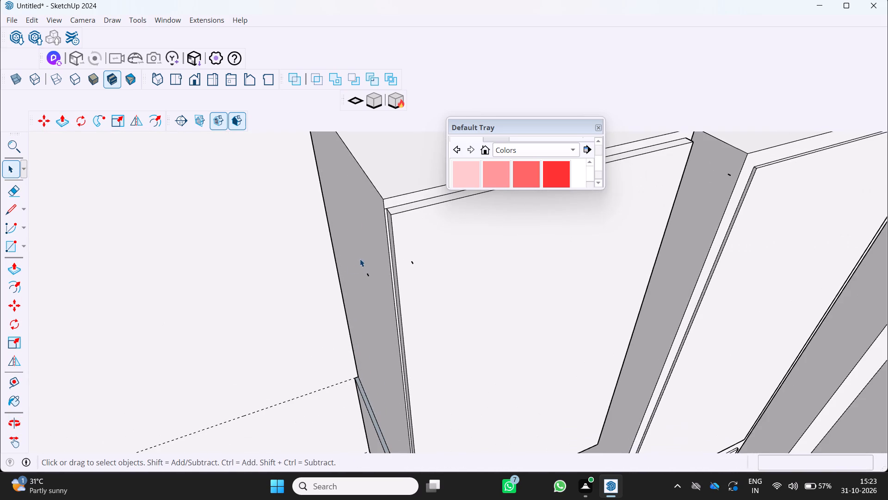
pyautogui.scroll(3, 364, 264)
pyautogui.moveTo(364, 267); pyautogui.dragTo(323, 278, button='middle')
pyautogui.middleClick(323, 278)
pyautogui.middleClick(322, 279)
pyautogui.scroll(-4, 321, 279)
pyautogui.scroll(3, 355, 269)
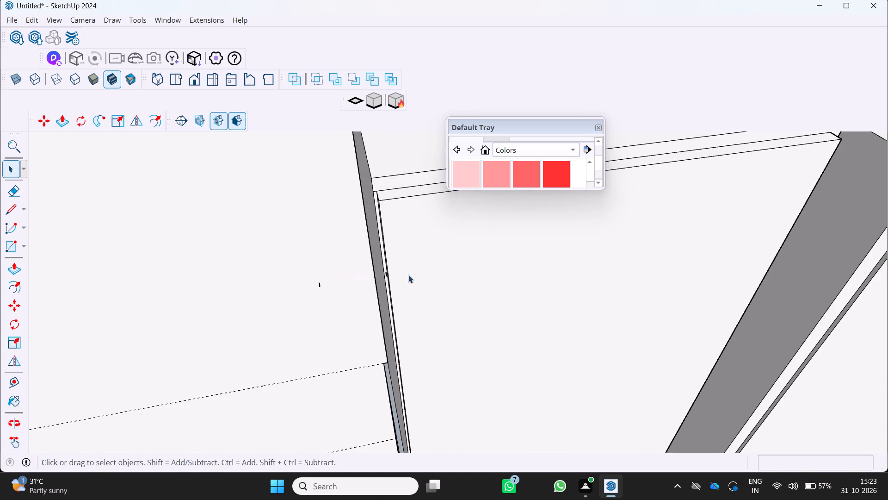
pyautogui.doubleClick(443, 262)
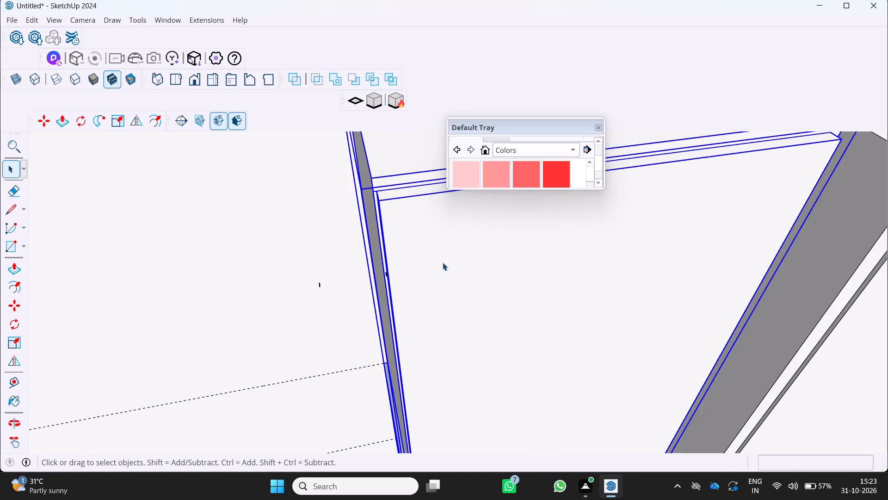
pyautogui.moveTo(410, 266); pyautogui.dragTo(465, 269, button='middle')
pyautogui.scroll(3, 377, 267)
pyautogui.moveTo(369, 260); pyautogui.dragTo(421, 275, button='middle')
pyautogui.middleClick(419, 275)
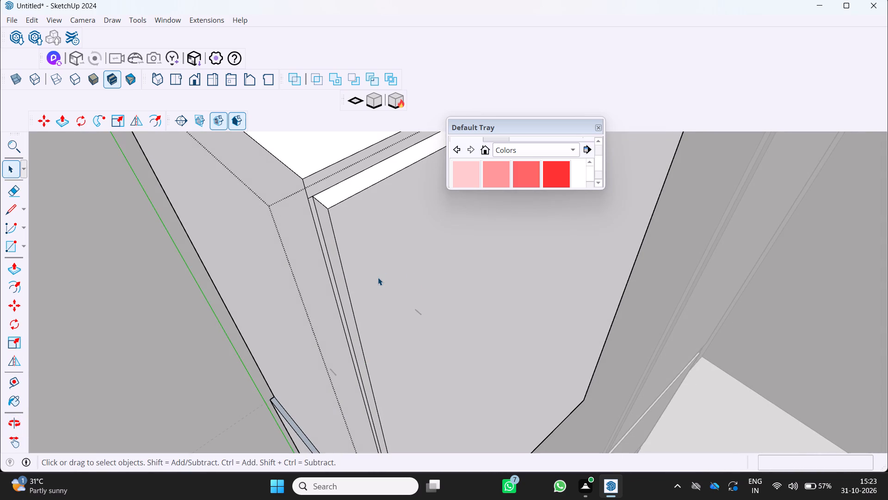
pyautogui.press('p')
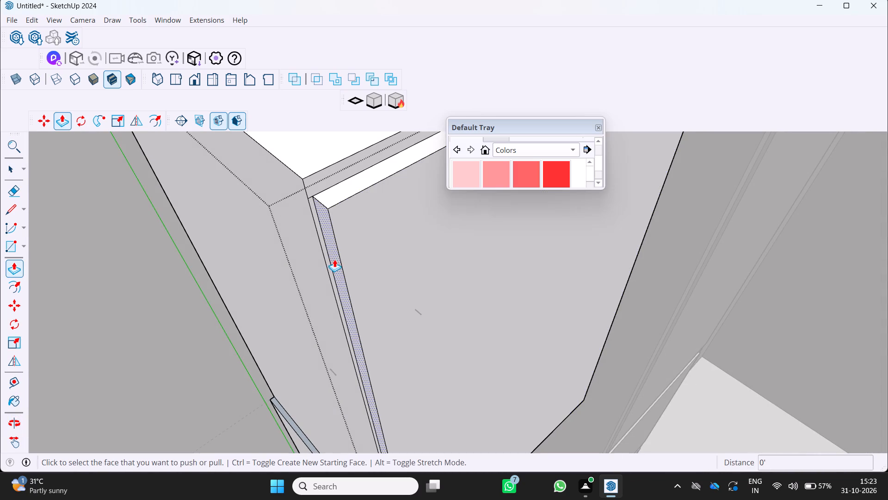
pyautogui.click(336, 260)
# Erase the short leftover edge between the door's top corner and the cabinet's exposed side.
pyautogui.scroll(-3, 339, 266)
pyautogui.moveTo(324, 269); pyautogui.dragTo(298, 246, button='middle')
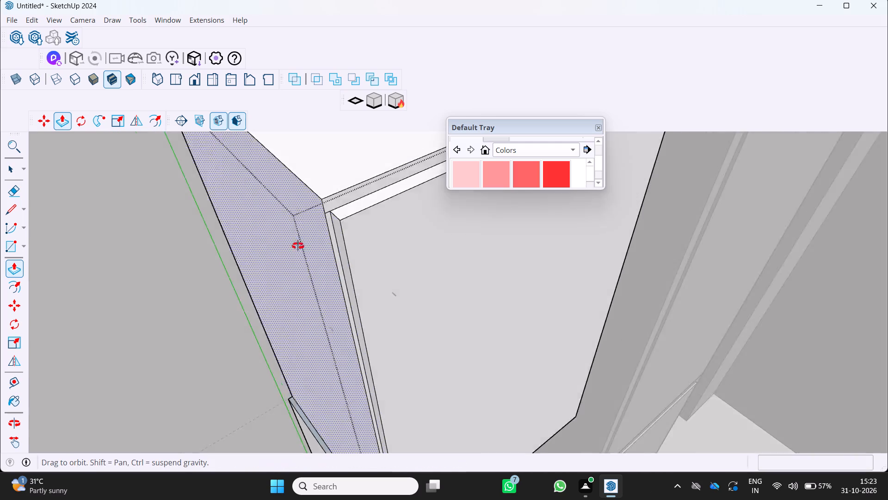
pyautogui.moveTo(298, 246); pyautogui.dragTo(282, 225, button='middle')
pyautogui.scroll(1, 284, 228)
pyautogui.scroll(-5, 372, 249)
pyautogui.moveTo(367, 256); pyautogui.dragTo(291, 216, button='middle')
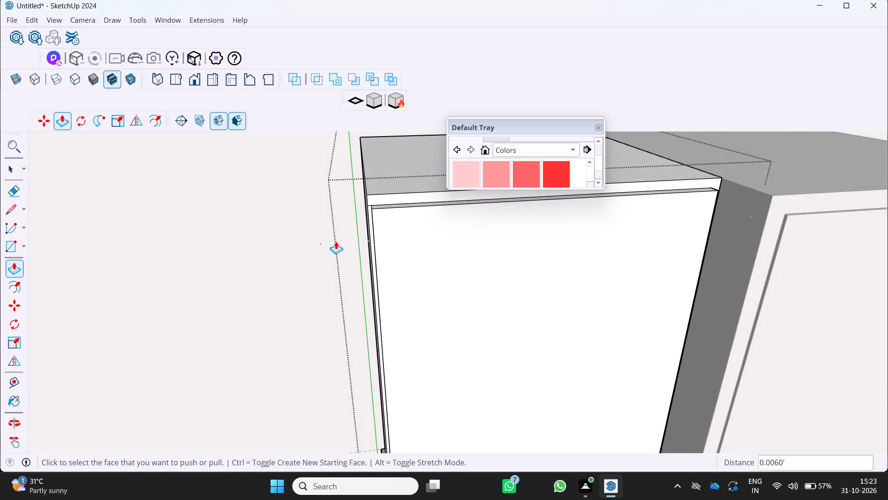
pyautogui.scroll(4, 336, 241)
pyautogui.moveTo(352, 231); pyautogui.dragTo(373, 245, button='middle')
pyautogui.scroll(-5, 376, 244)
pyautogui.moveTo(414, 260); pyautogui.dragTo(379, 241, button='middle')
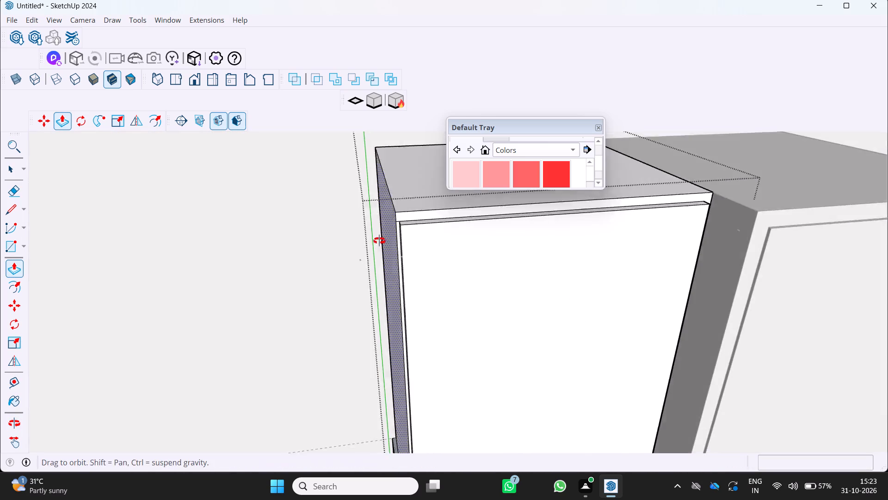
pyautogui.moveTo(379, 241); pyautogui.dragTo(364, 233, button='middle')
pyautogui.scroll(3, 376, 240)
pyautogui.moveTo(381, 241); pyautogui.dragTo(483, 275, button='middle')
pyautogui.scroll(2, 279, 214)
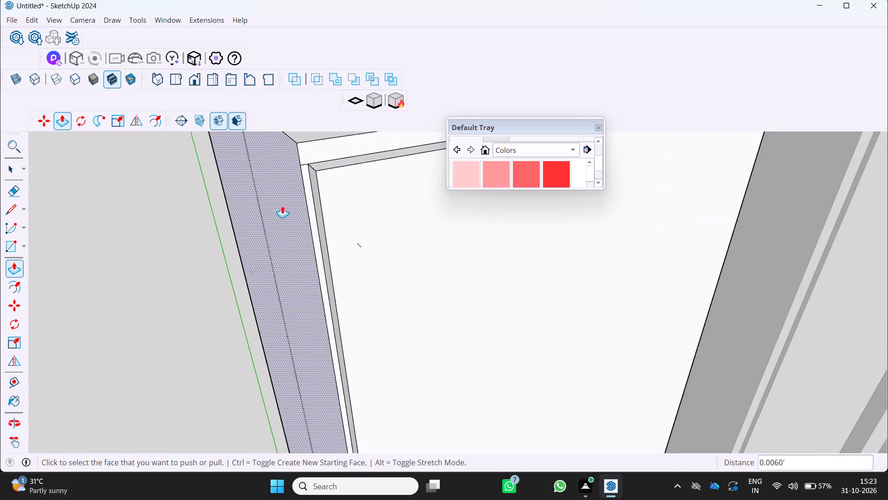
pyautogui.scroll(3, 282, 206)
pyautogui.moveTo(321, 243); pyautogui.dragTo(286, 243, button='middle')
pyautogui.scroll(-5, 295, 234)
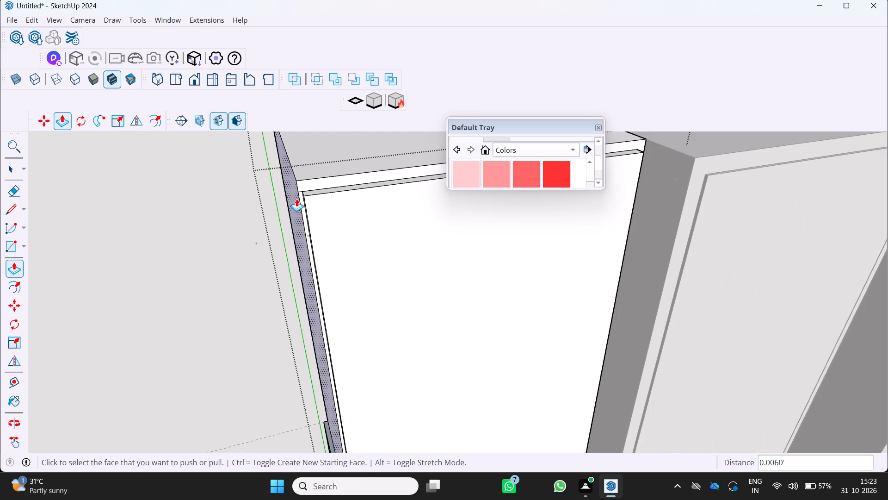
pyautogui.scroll(5, 305, 199)
pyautogui.press('e')
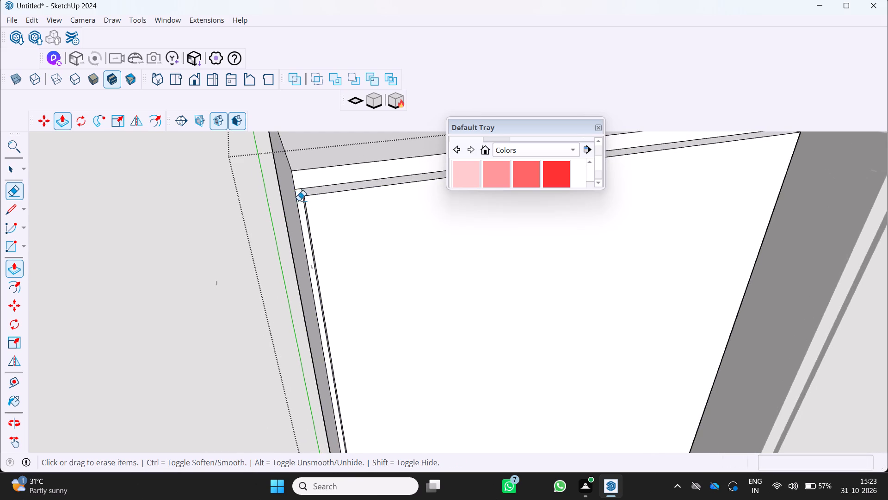
pyautogui.scroll(2, 292, 194)
pyautogui.click(299, 188)
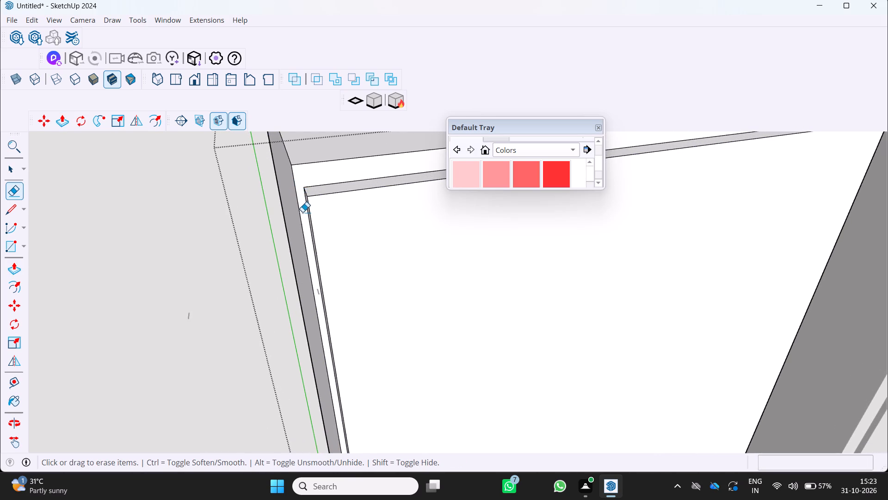
# Erase the short leftover edge between the upper door's bottom corner and the cabinet's exposed side.
pyautogui.scroll(-15, 302, 212)
pyautogui.moveTo(337, 287); pyautogui.dragTo(330, 226, button='middle')
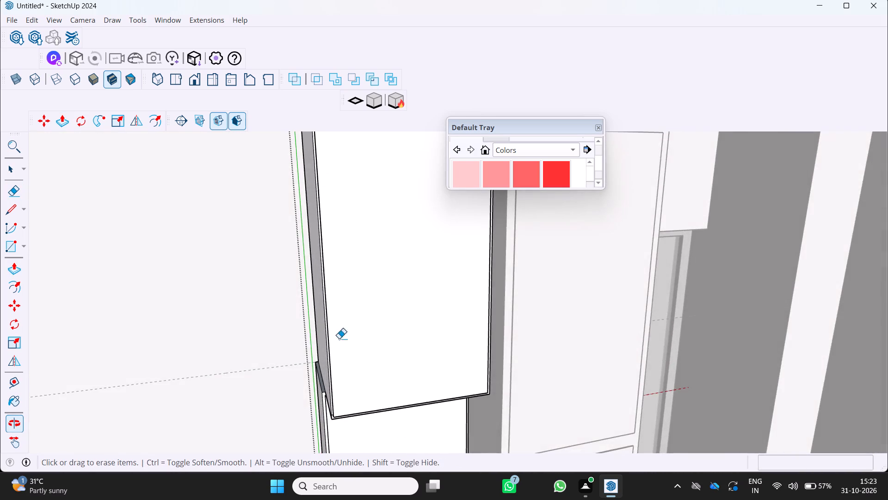
pyautogui.scroll(8, 347, 407)
pyautogui.moveTo(329, 369); pyautogui.dragTo(341, 299, button='middle')
pyautogui.scroll(1, 341, 306)
pyautogui.scroll(-9, 339, 299)
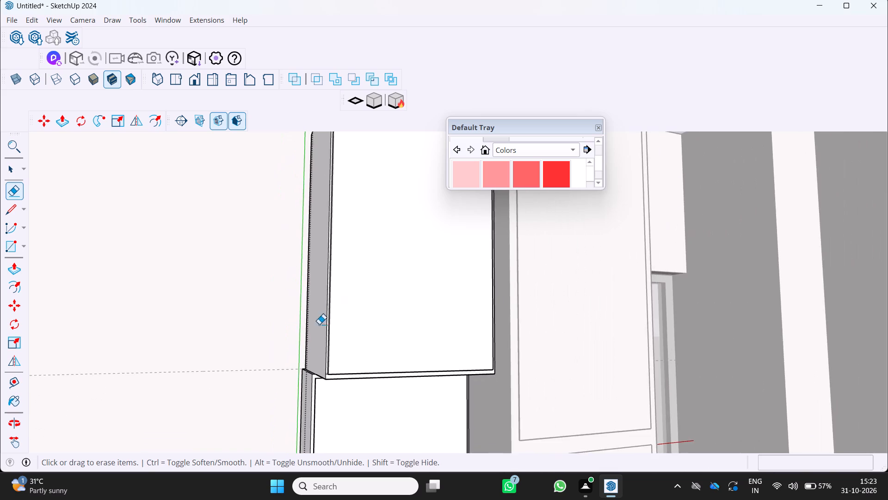
pyautogui.scroll(20, 310, 356)
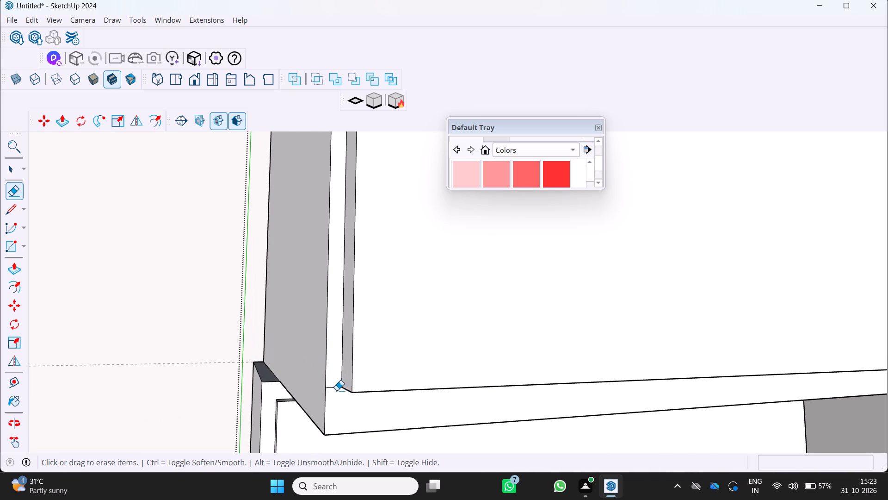
pyautogui.click(337, 388)
pyautogui.scroll(-8, 337, 384)
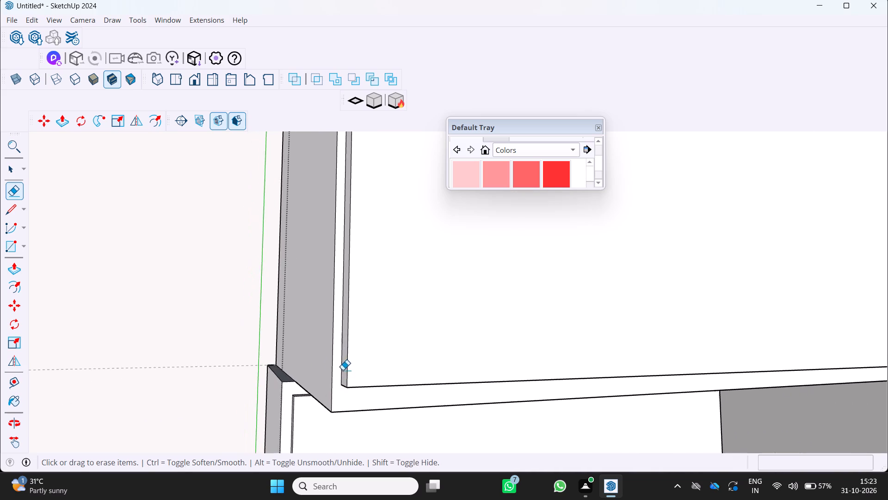
# Push the exposed side face of the cabinet's shallower lower section inward by about 0.0335', toward the upper section's side.
pyautogui.scroll(-8, 343, 370)
pyautogui.moveTo(306, 379); pyautogui.dragTo(315, 402, button='middle')
pyautogui.scroll(2, 305, 396)
pyautogui.scroll(-8, 306, 387)
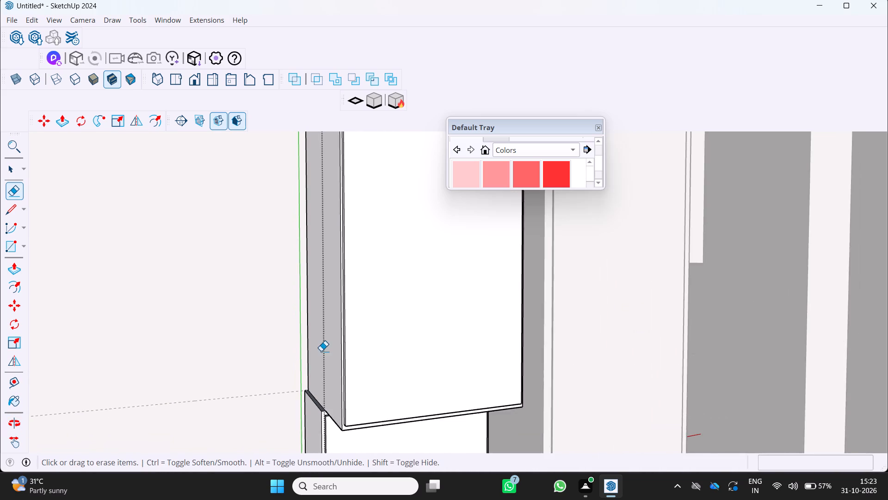
pyautogui.scroll(-5, 321, 351)
pyautogui.moveTo(324, 339); pyautogui.dragTo(297, 400, button='middle')
pyautogui.middleClick(297, 400)
pyautogui.scroll(8, 296, 407)
pyautogui.moveTo(307, 400); pyautogui.dragTo(360, 343, button='middle')
pyautogui.scroll(4, 368, 359)
pyautogui.moveTo(393, 368); pyautogui.dragTo(404, 378, button='middle')
pyautogui.middleClick(405, 379)
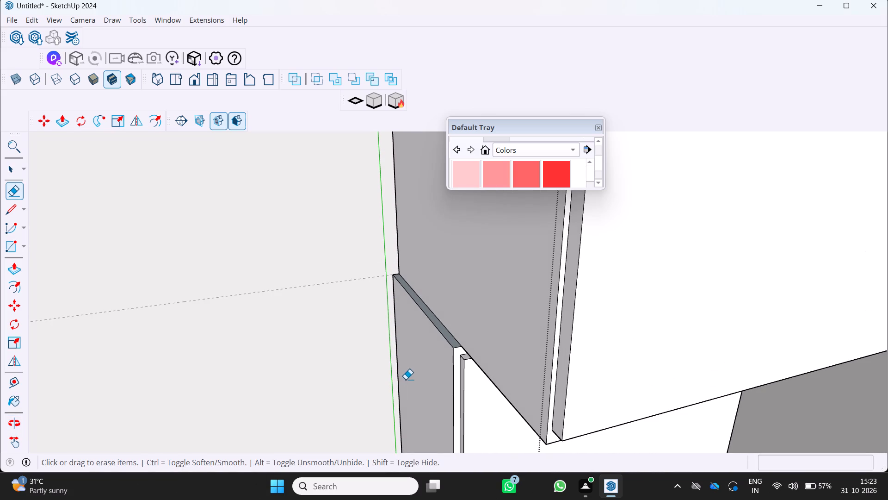
pyautogui.press('p')
pyautogui.moveTo(431, 354); pyautogui.dragTo(442, 351)
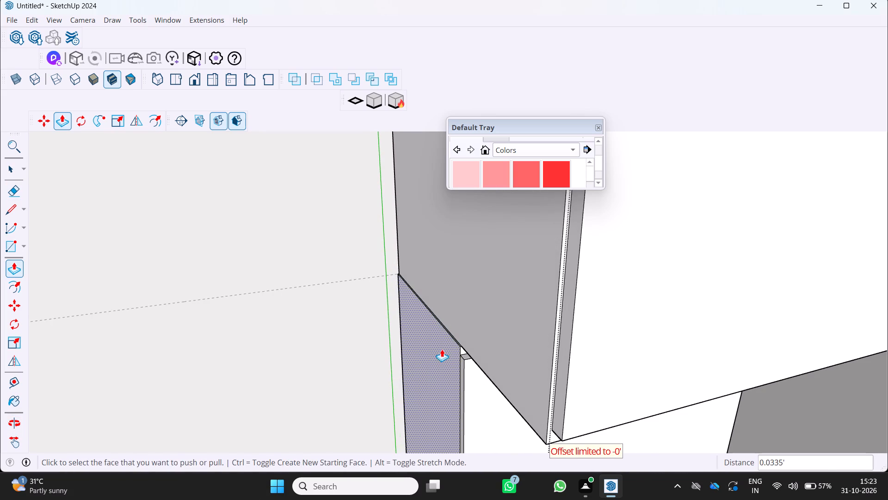
# Push the lower door's side edge inward by about 0.0151'.
pyautogui.moveTo(444, 347); pyautogui.dragTo(432, 313, button='middle')
pyautogui.middleClick(432, 313)
pyautogui.scroll(2, 457, 337)
pyautogui.moveTo(440, 328); pyautogui.dragTo(444, 340, button='middle')
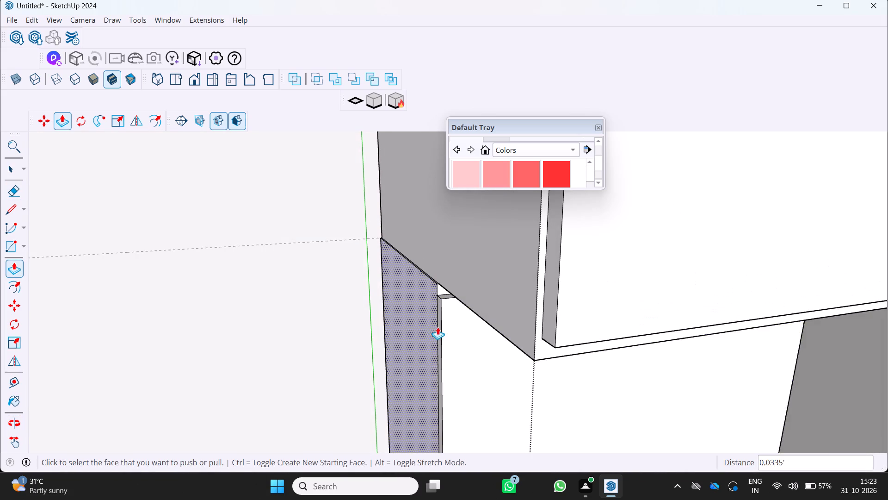
pyautogui.scroll(3, 436, 331)
pyautogui.moveTo(440, 332); pyautogui.dragTo(456, 336, button='middle')
pyautogui.middleClick(456, 336)
pyautogui.moveTo(443, 322); pyautogui.dragTo(449, 320)
# Push the lower section's exposed side face inward about 0.0071' more, in line with the upper section's side.
pyautogui.scroll(-3, 444, 326)
pyautogui.moveTo(434, 333); pyautogui.dragTo(349, 304, button='middle')
pyautogui.scroll(1, 402, 327)
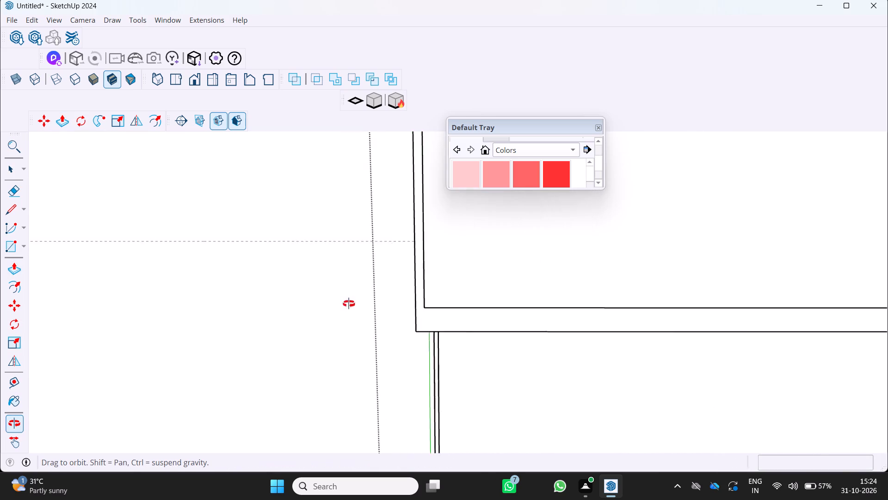
pyautogui.moveTo(349, 304); pyautogui.dragTo(363, 299, button='middle')
pyautogui.moveTo(407, 343); pyautogui.dragTo(420, 323, button='middle')
pyautogui.middleClick(420, 323)
pyautogui.scroll(2, 443, 316)
pyautogui.moveTo(441, 315); pyautogui.dragTo(413, 338, button='middle')
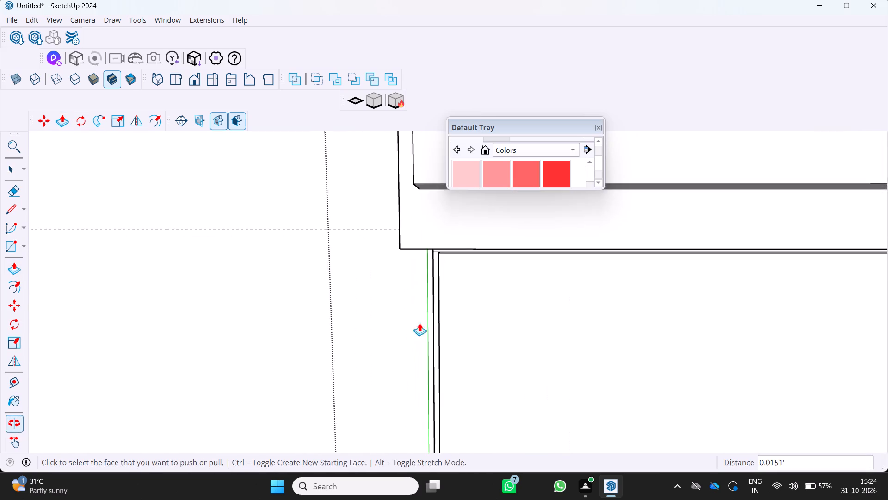
pyautogui.scroll(3, 433, 299)
pyautogui.moveTo(438, 290); pyautogui.dragTo(478, 301, button='middle')
pyautogui.middleClick(478, 301)
pyautogui.scroll(3, 439, 275)
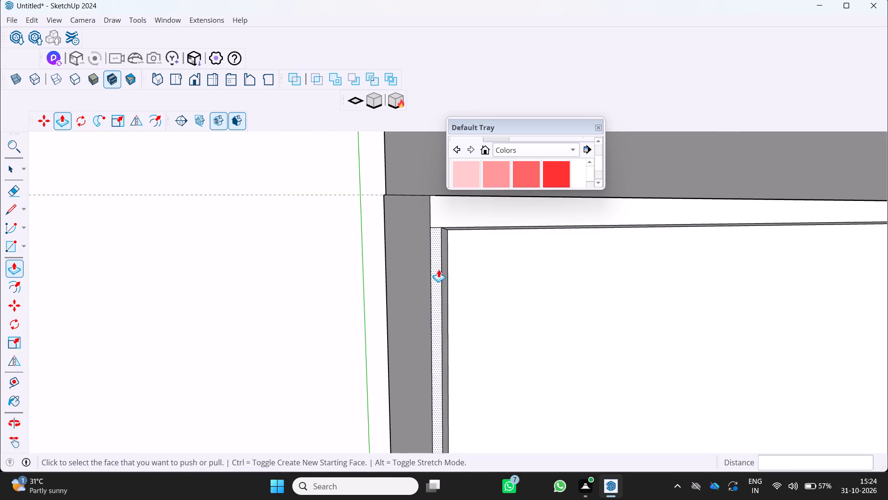
pyautogui.moveTo(438, 269); pyautogui.dragTo(424, 290, button='middle')
pyautogui.scroll(1, 422, 256)
pyautogui.moveTo(422, 256); pyautogui.dragTo(441, 294, button='middle')
pyautogui.scroll(-4, 411, 228)
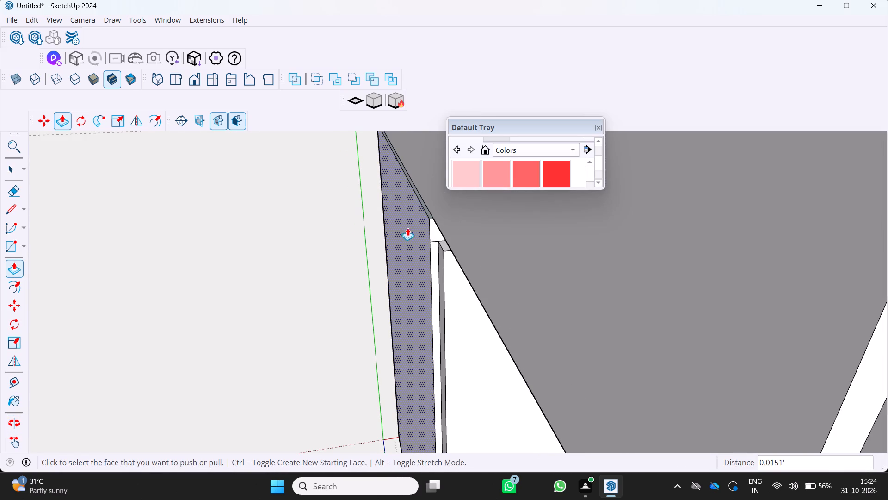
pyautogui.moveTo(417, 214); pyautogui.dragTo(420, 207)
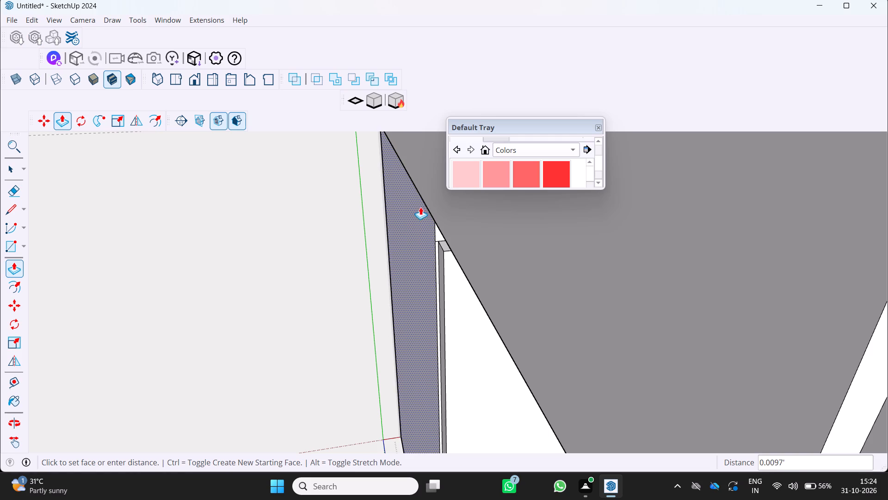
pyautogui.moveTo(420, 207); pyautogui.dragTo(425, 196)
# Examine the alignment of the upper and lower sections' sides and doors from the front and below.
pyautogui.moveTo(407, 262); pyautogui.dragTo(389, 224, button='middle')
pyautogui.middleClick(389, 224)
pyautogui.scroll(-2, 336, 257)
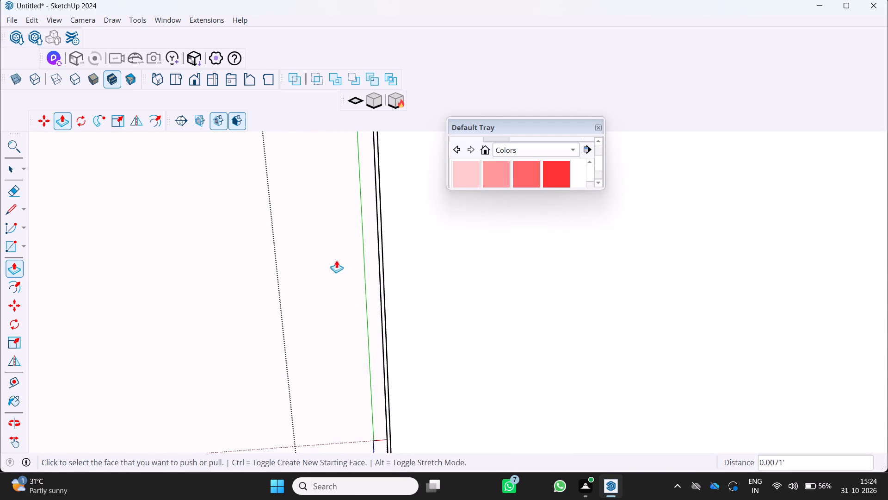
pyautogui.scroll(-1, 336, 260)
pyautogui.moveTo(330, 274); pyautogui.dragTo(372, 228, button='middle')
pyautogui.scroll(-5, 367, 240)
pyautogui.moveTo(362, 252); pyautogui.dragTo(325, 288, button='middle')
pyautogui.scroll(3, 398, 221)
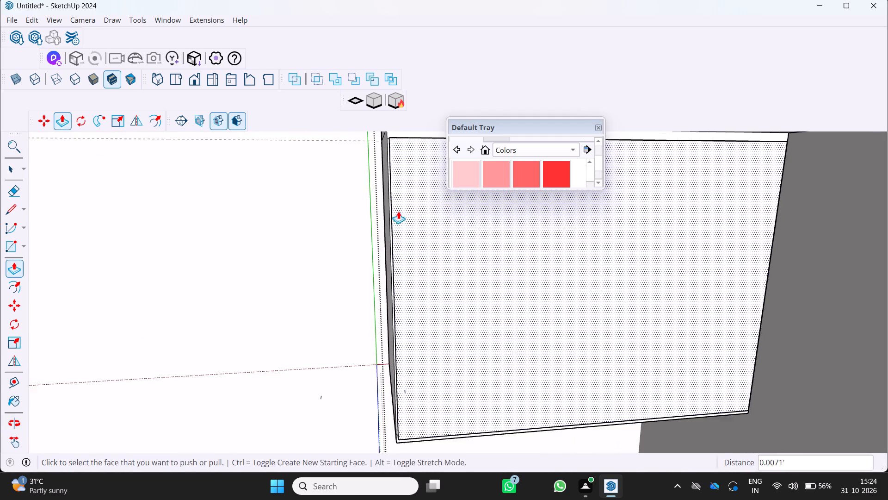
pyautogui.scroll(2, 398, 211)
pyautogui.moveTo(392, 223); pyautogui.dragTo(360, 260, button='middle')
pyautogui.scroll(-1, 358, 260)
pyautogui.keyDown('shift'); pyautogui.moveTo(356, 252); pyautogui.dragTo(319, 325, button='middle'); pyautogui.keyUp('shift')
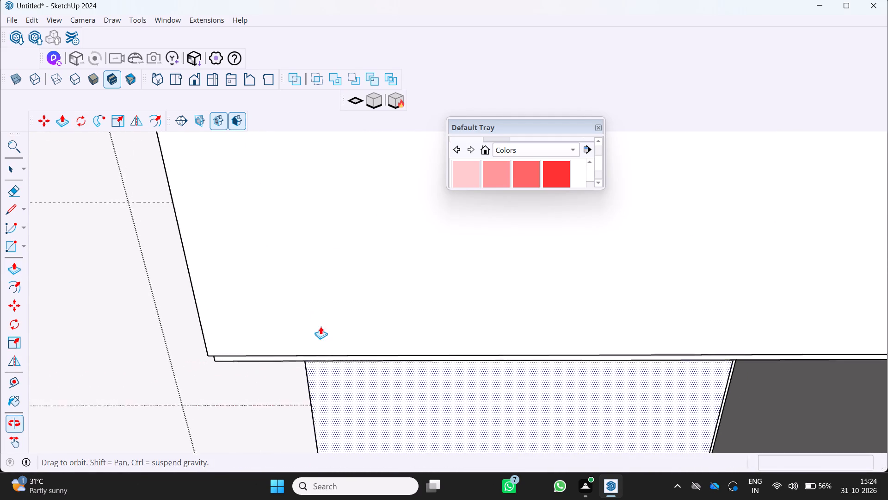
pyautogui.scroll(-4, 323, 331)
pyautogui.moveTo(329, 343); pyautogui.dragTo(360, 216, button='middle')
pyautogui.scroll(3, 302, 331)
pyautogui.moveTo(312, 373); pyautogui.dragTo(355, 282, button='middle')
pyautogui.scroll(1, 350, 287)
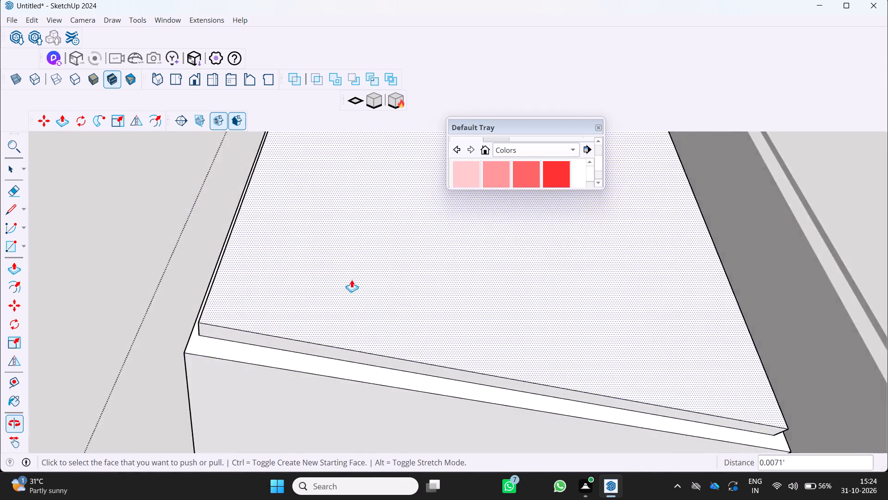
pyautogui.scroll(-11, 351, 279)
pyautogui.scroll(5, 309, 351)
pyautogui.moveTo(296, 347); pyautogui.dragTo(274, 366, button='middle')
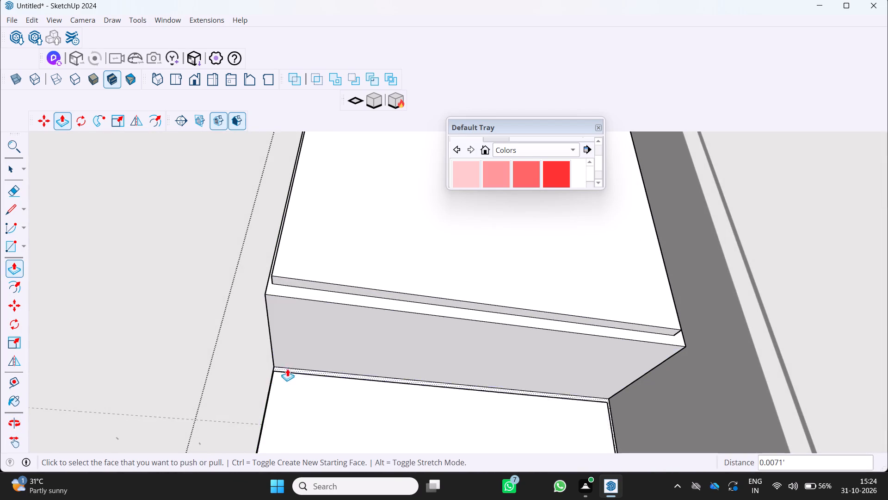
pyautogui.scroll(-6, 288, 369)
pyautogui.moveTo(304, 315); pyautogui.dragTo(300, 386, button='middle')
pyautogui.scroll(-1, 298, 386)
pyautogui.moveTo(303, 376); pyautogui.dragTo(323, 349, button='middle')
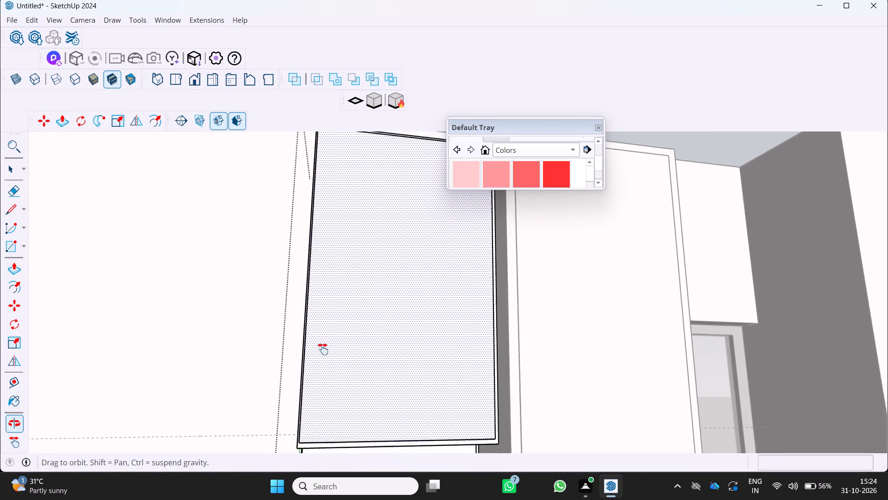
pyautogui.moveTo(323, 349); pyautogui.dragTo(364, 277, button='middle')
# Push the lower door's side edge inward by a further 0.0158' or so.
pyautogui.scroll(6, 280, 415)
pyautogui.moveTo(364, 403); pyautogui.dragTo(356, 391, button='middle')
pyautogui.middleClick(356, 391)
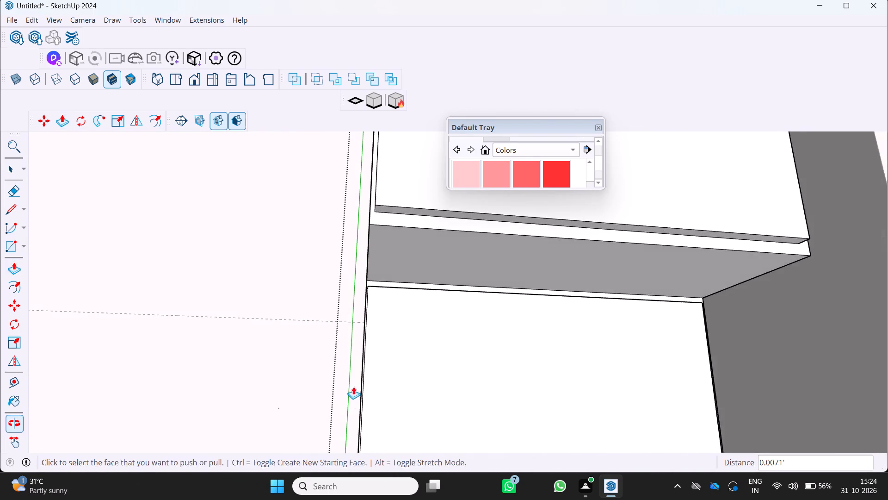
pyautogui.scroll(3, 358, 385)
pyautogui.middleClick(359, 385)
pyautogui.middleClick(363, 386)
pyautogui.moveTo(366, 392); pyautogui.dragTo(373, 408, button='middle')
pyautogui.scroll(1, 435, 366)
pyautogui.moveTo(435, 364); pyautogui.dragTo(448, 388, button='middle')
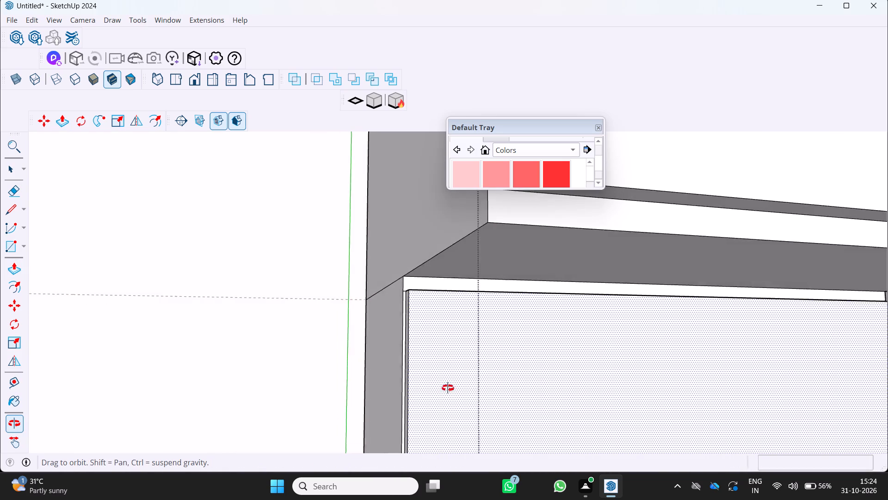
pyautogui.moveTo(448, 388); pyautogui.dragTo(459, 388, button='middle')
pyautogui.moveTo(425, 373); pyautogui.dragTo(440, 381, button='middle')
pyautogui.scroll(1, 440, 381)
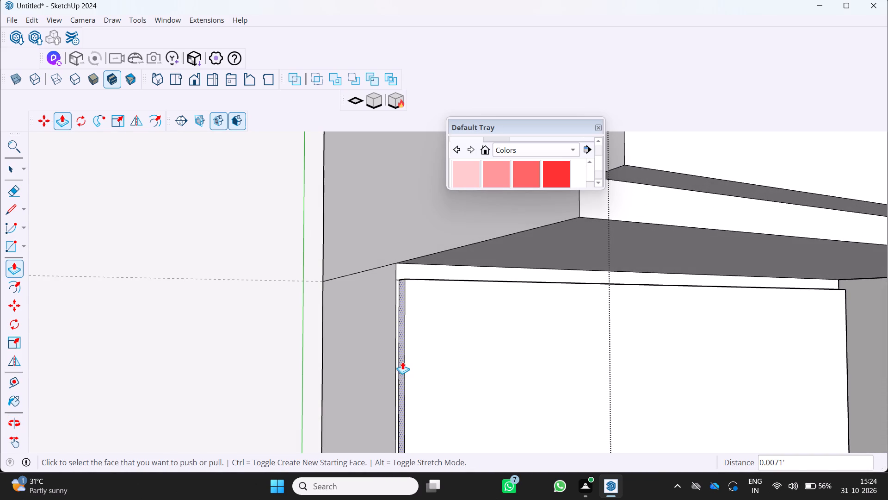
pyautogui.moveTo(402, 362); pyautogui.dragTo(408, 362)
# Erase the short leftover edge between the lower door's bottom corner and the cabinet's exposed side.
pyautogui.scroll(-5, 406, 361)
pyautogui.moveTo(400, 362); pyautogui.dragTo(341, 360, button='middle')
pyautogui.middleClick(341, 360)
pyautogui.scroll(-9, 341, 360)
pyautogui.keyDown('shift'); pyautogui.moveTo(361, 350); pyautogui.dragTo(364, 342, button='middle'); pyautogui.keyUp('shift')
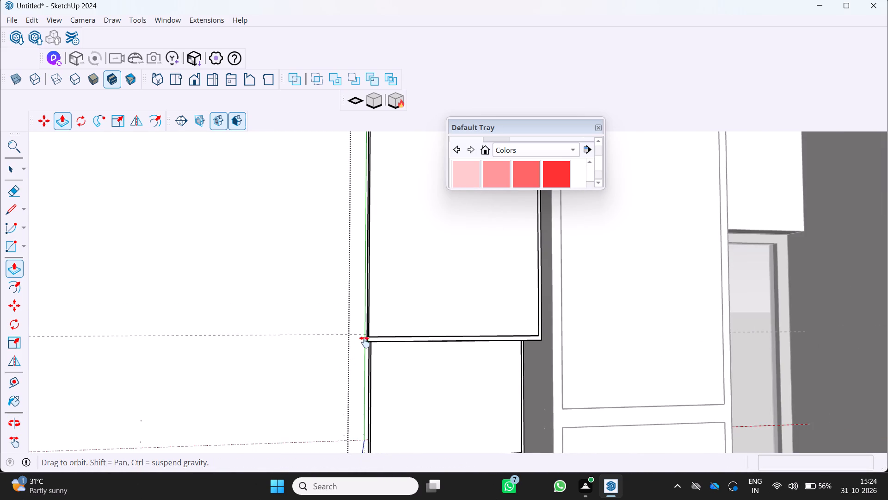
pyautogui.keyDown('shift'); pyautogui.moveTo(364, 342); pyautogui.dragTo(383, 305, button='middle'); pyautogui.keyUp('shift')
pyautogui.scroll(2, 377, 348)
pyautogui.scroll(6, 387, 407)
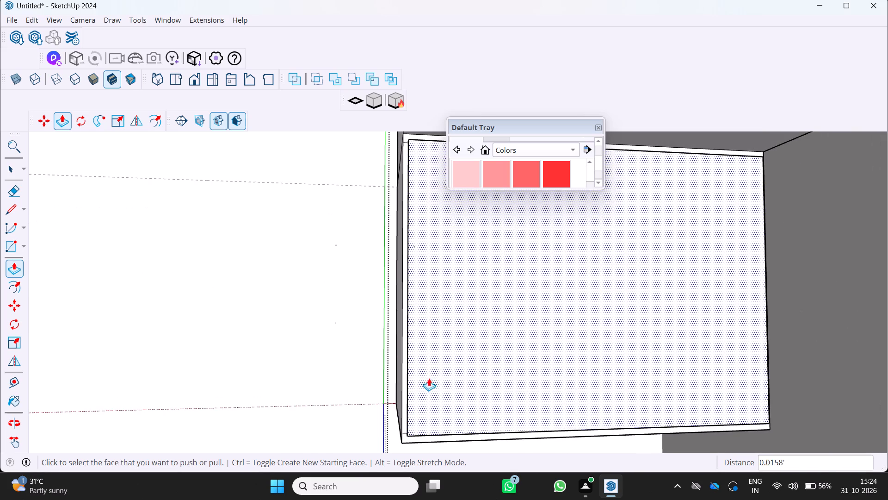
pyautogui.press('w')
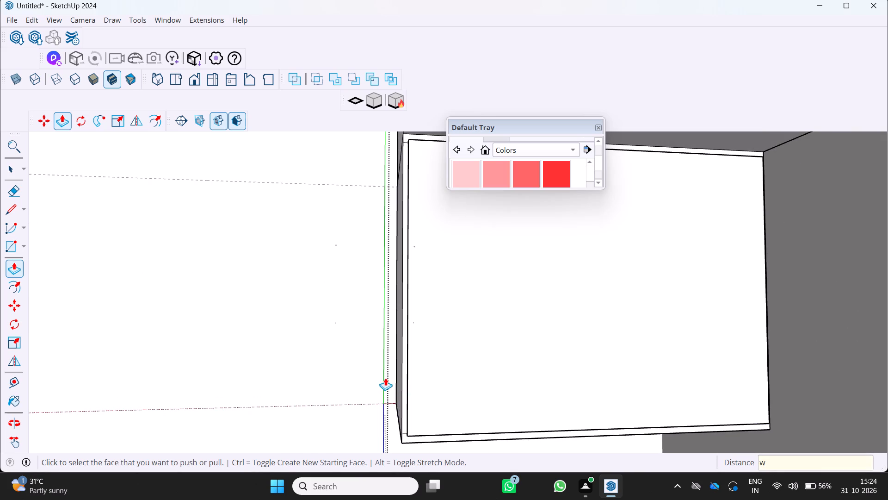
pyautogui.press('e')
pyautogui.scroll(9, 396, 452)
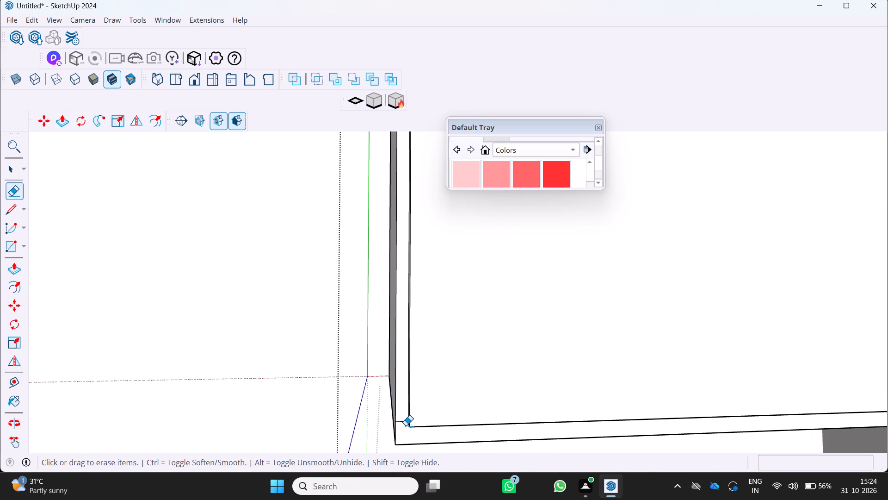
pyautogui.click(404, 424)
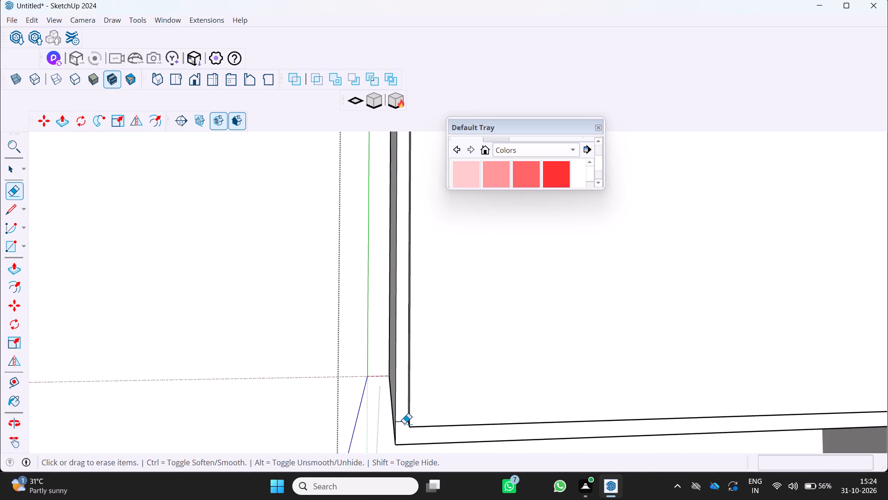
pyautogui.click(403, 422)
# Erase the short leftover edge between the lower door's top corner and the cabinet's exposed side.
pyautogui.scroll(-16, 402, 416)
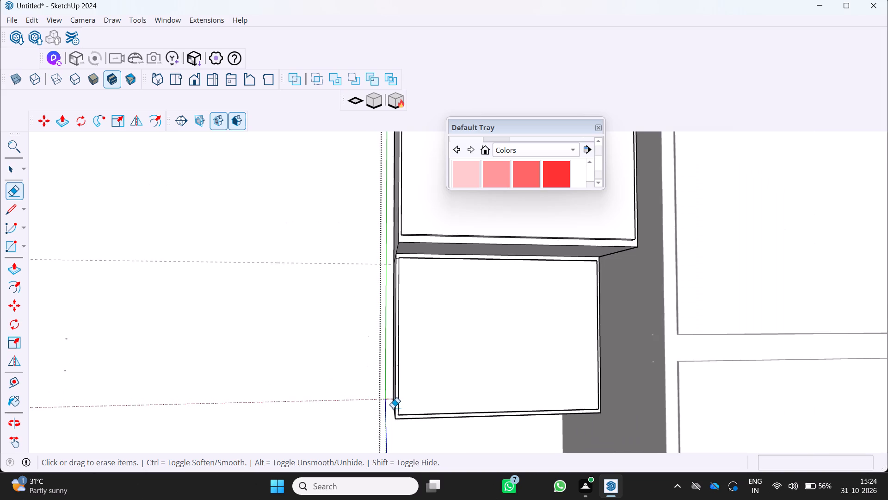
pyautogui.moveTo(395, 400); pyautogui.dragTo(403, 448, button='middle')
pyautogui.scroll(7, 401, 387)
pyautogui.scroll(4, 395, 300)
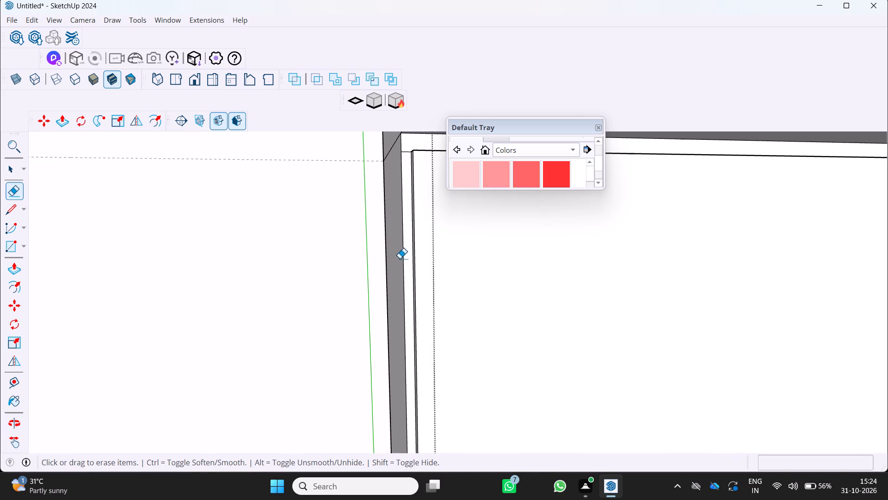
pyautogui.click(407, 154)
# Copy the wall cabinet's complete upper and lower geometry sideways by 1.8920' so the copy sits flush against the original.
pyautogui.scroll(-20, 399, 163)
pyautogui.scroll(-1, 399, 163)
pyautogui.moveTo(336, 215); pyautogui.dragTo(323, 291, button='middle')
pyautogui.scroll(-4, 327, 286)
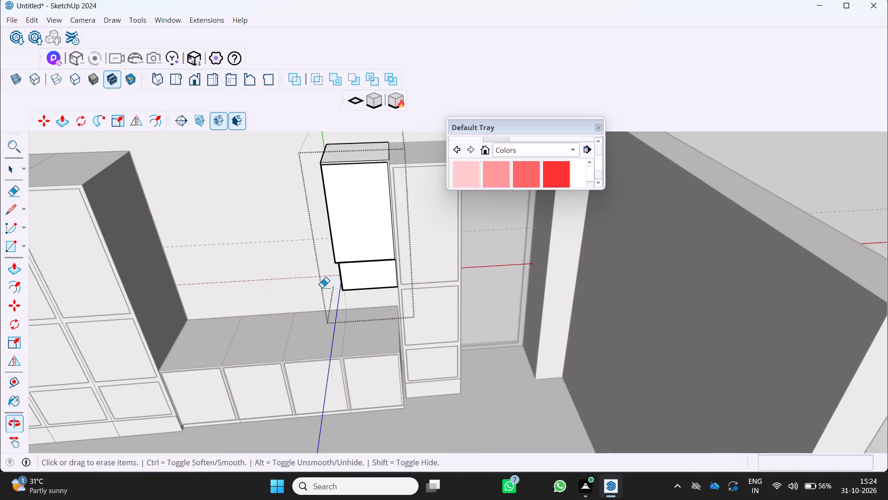
pyautogui.scroll(-4, 323, 263)
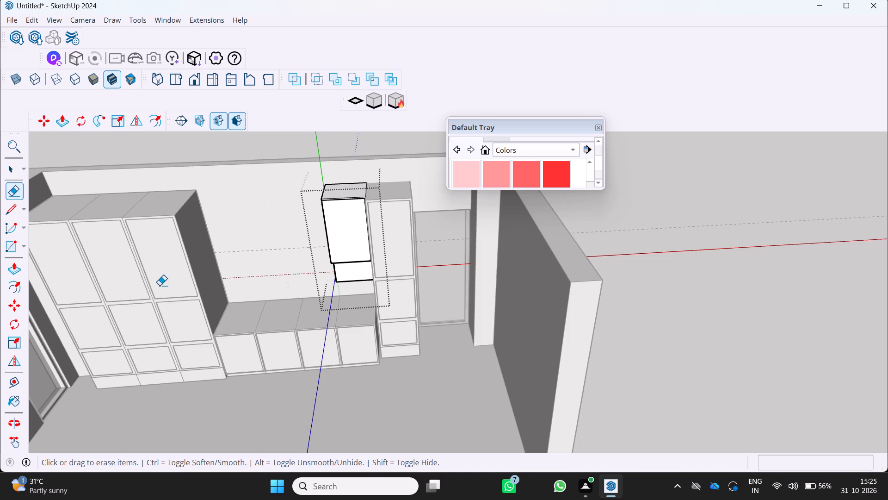
pyautogui.scroll(-1, 179, 291)
pyautogui.moveTo(355, 343); pyautogui.dragTo(414, 254, button='middle')
pyautogui.middleClick(412, 254)
pyautogui.scroll(-1, 294, 279)
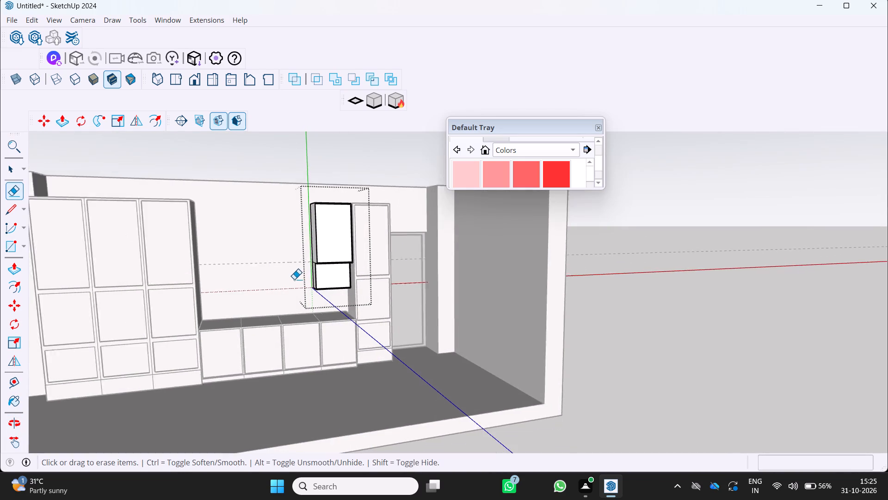
pyautogui.scroll(-1, 294, 279)
pyautogui.moveTo(281, 279); pyautogui.dragTo(265, 332, button='middle')
pyautogui.press('space')
pyautogui.press('space')
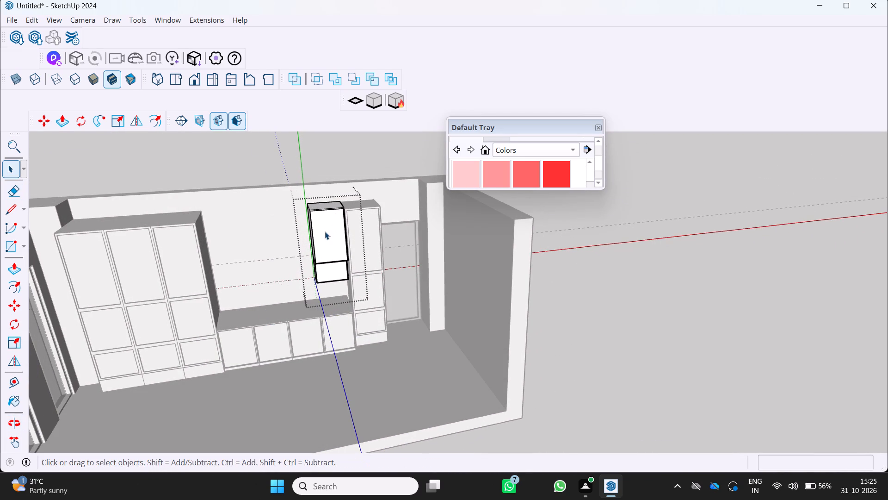
pyautogui.tripleClick(324, 231)
pyautogui.moveTo(390, 217); pyautogui.dragTo(391, 232, button='middle')
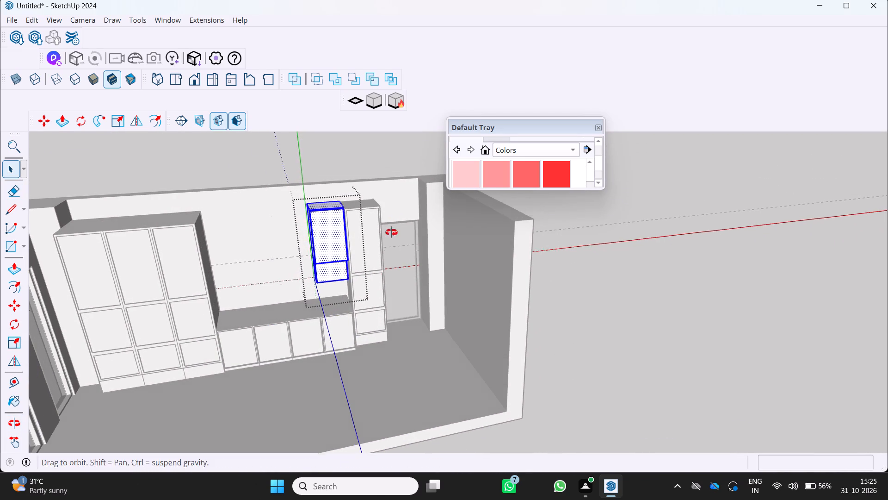
pyautogui.moveTo(391, 232); pyautogui.dragTo(370, 276, button='middle')
pyautogui.middleClick(370, 276)
pyautogui.press('m')
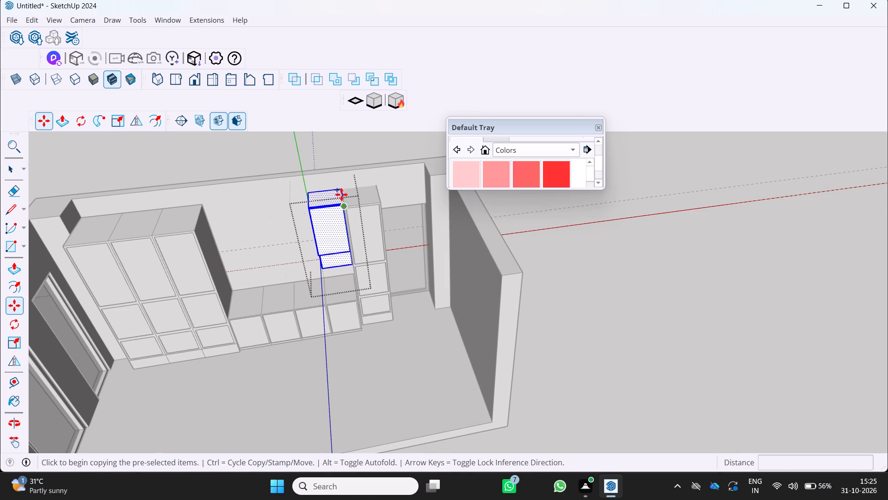
pyautogui.scroll(7, 341, 193)
pyautogui.moveTo(341, 195); pyautogui.dragTo(352, 237, button='middle')
pyautogui.scroll(3, 345, 212)
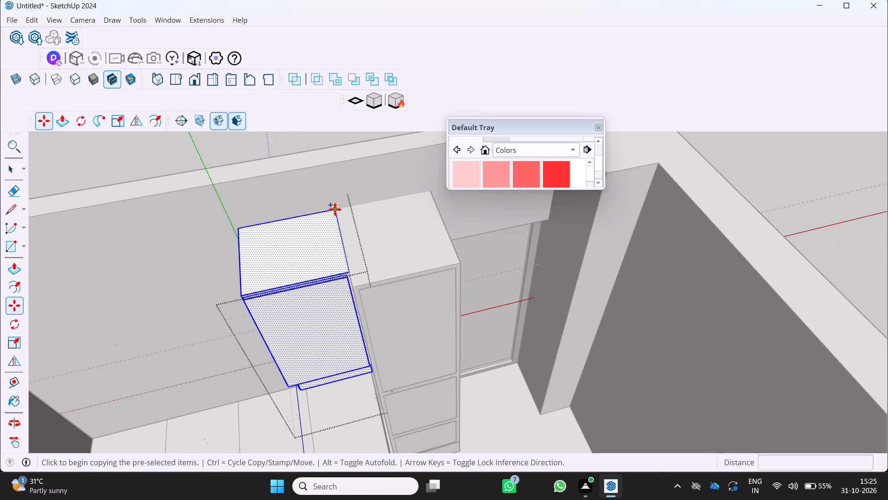
pyautogui.click(335, 209)
pyautogui.scroll(-3, 226, 233)
pyautogui.scroll(2, 228, 225)
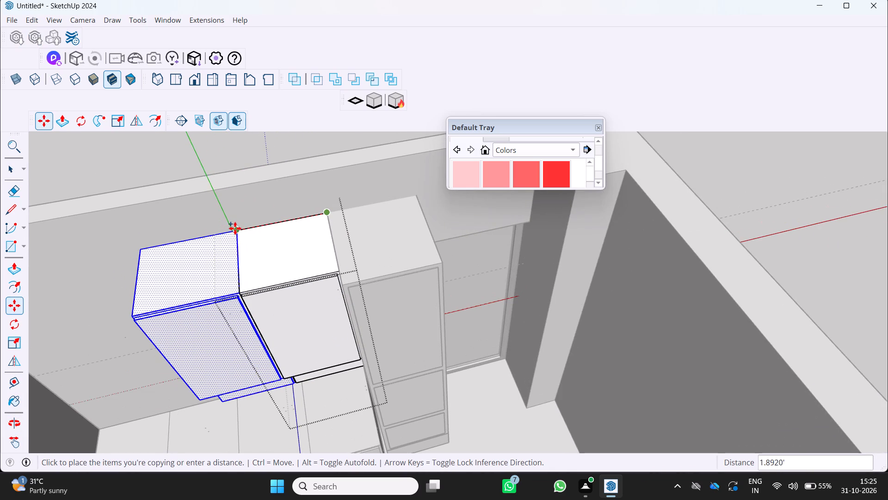
pyautogui.click(235, 228)
# Copy the selected cabinet once more by its own width, placing a third unit flush beside the second.
pyautogui.scroll(-4, 223, 249)
pyautogui.scroll(2, 208, 237)
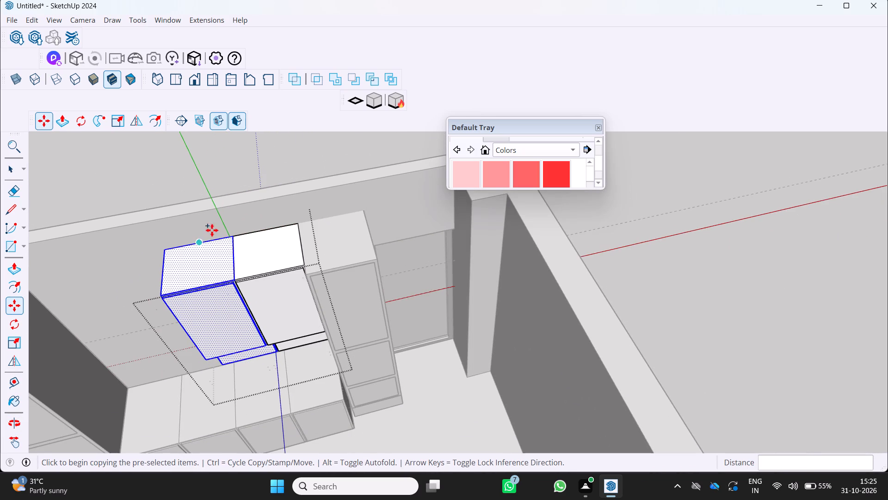
pyautogui.scroll(1, 212, 230)
pyautogui.click(239, 238)
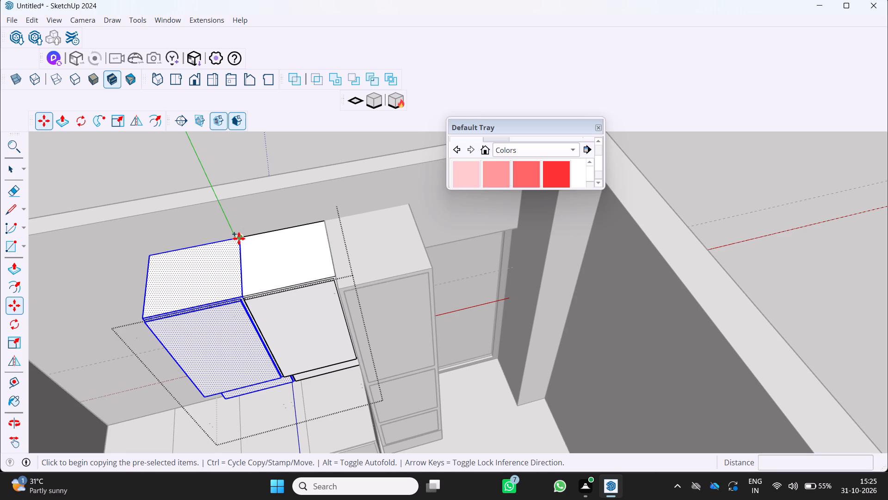
pyautogui.click(147, 257)
# Copy the third unit by one cabinet width to add a fourth beside it, next to the triple tall unit.
pyautogui.scroll(-5, 158, 252)
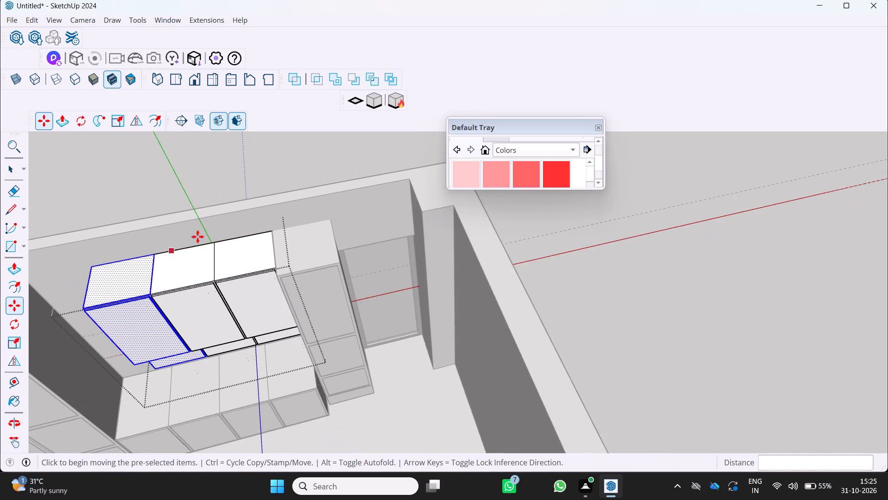
pyautogui.moveTo(143, 259); pyautogui.dragTo(268, 201, button='middle')
pyautogui.scroll(-10, 264, 203)
pyautogui.moveTo(252, 221); pyautogui.dragTo(182, 267, button='middle')
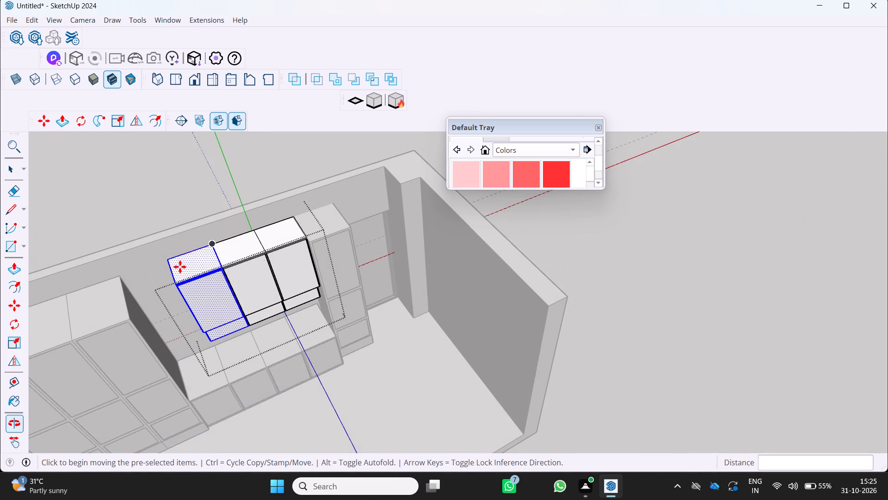
pyautogui.scroll(4, 190, 245)
pyautogui.moveTo(222, 245); pyautogui.dragTo(217, 247)
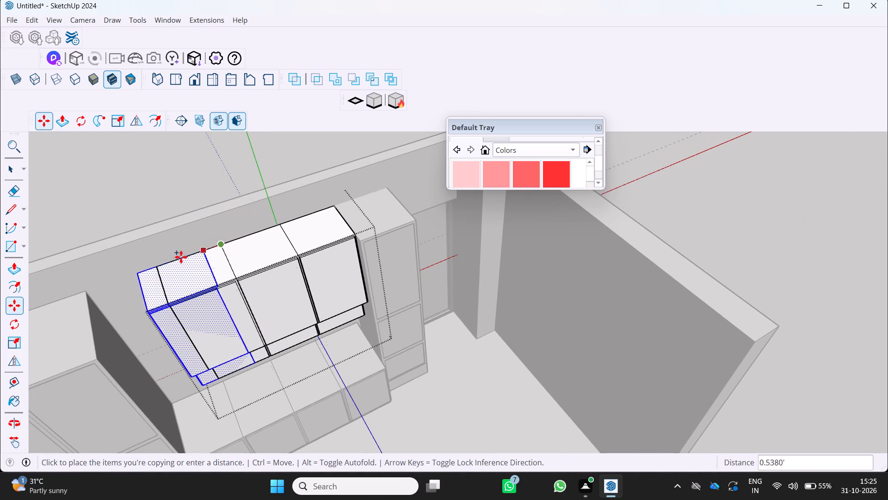
pyautogui.click(157, 267)
# Close the wall cabinet group and return to the whole room model with nothing selected.
pyautogui.scroll(-6, 161, 269)
pyautogui.moveTo(162, 274); pyautogui.dragTo(156, 214, button='middle')
pyautogui.middleClick(157, 214)
pyautogui.scroll(-4, 160, 213)
pyautogui.moveTo(167, 250); pyautogui.dragTo(130, 221, button='middle')
pyautogui.scroll(-1, 140, 230)
pyautogui.scroll(-2, 181, 278)
pyautogui.moveTo(185, 283); pyautogui.dragTo(212, 282, button='middle')
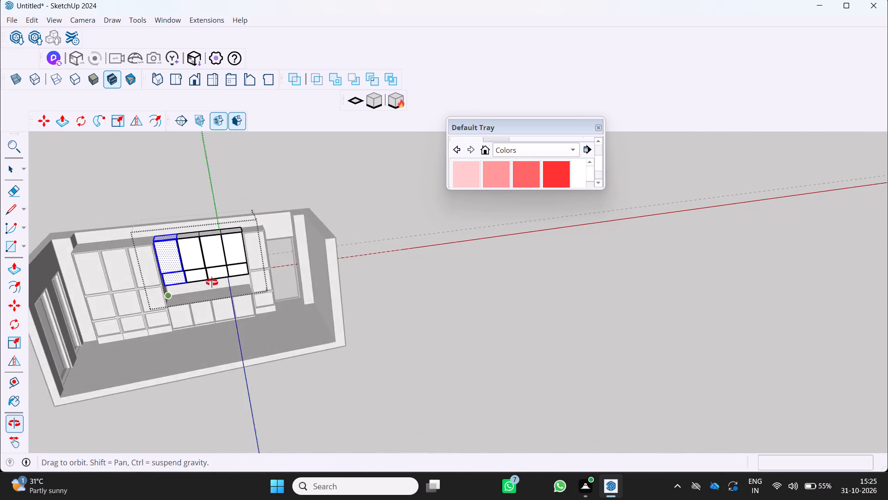
pyautogui.moveTo(212, 282); pyautogui.dragTo(229, 277, button='middle')
pyautogui.middleClick(229, 276)
pyautogui.press('space')
pyautogui.moveTo(170, 363); pyautogui.dragTo(170, 358)
pyautogui.click(169, 355)
# Examine how the row of wall cabinets fits between the tall units, from the front, below and above.
pyautogui.moveTo(172, 350); pyautogui.dragTo(96, 306, button='middle')
pyautogui.middleClick(96, 304)
pyautogui.moveTo(189, 328); pyautogui.dragTo(230, 287, button='middle')
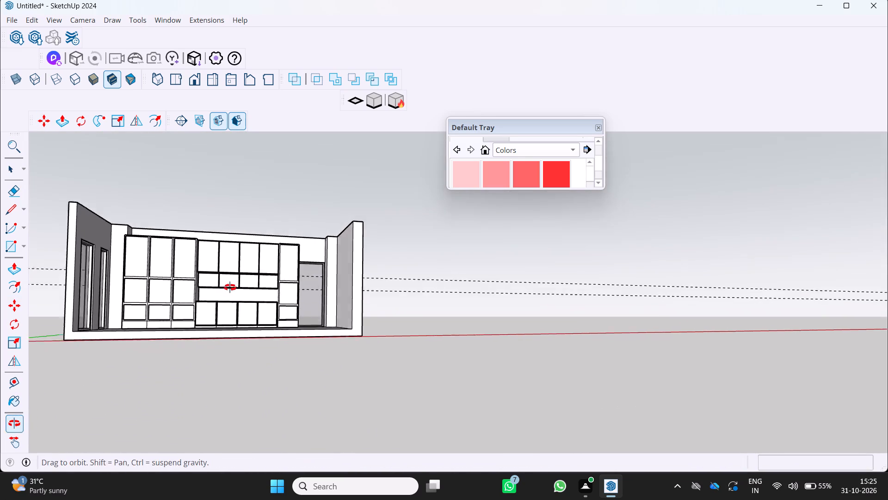
pyautogui.moveTo(230, 287); pyautogui.dragTo(233, 287, button='middle')
pyautogui.middleClick(237, 288)
pyautogui.scroll(-4, 238, 289)
pyautogui.moveTo(233, 293); pyautogui.dragTo(214, 328, button='middle')
pyautogui.middleClick(213, 329)
pyautogui.scroll(2, 247, 297)
pyautogui.moveTo(248, 296); pyautogui.dragTo(222, 326, button='middle')
pyautogui.middleClick(219, 322)
pyautogui.scroll(2, 249, 270)
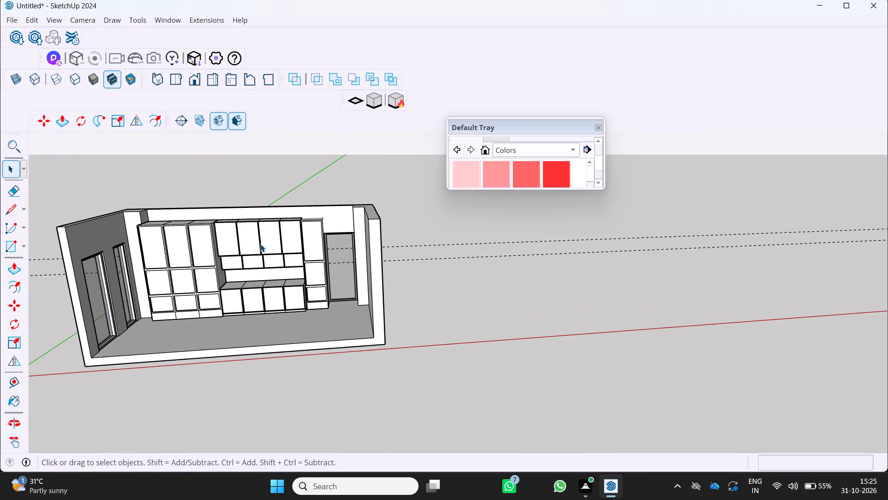
pyautogui.scroll(3, 260, 244)
pyautogui.moveTo(270, 250); pyautogui.dragTo(289, 211, button='middle')
pyautogui.scroll(5, 297, 263)
pyautogui.moveTo(277, 287); pyautogui.dragTo(282, 239, button='middle')
pyautogui.scroll(4, 274, 287)
pyautogui.moveTo(271, 290); pyautogui.dragTo(280, 279, button='middle')
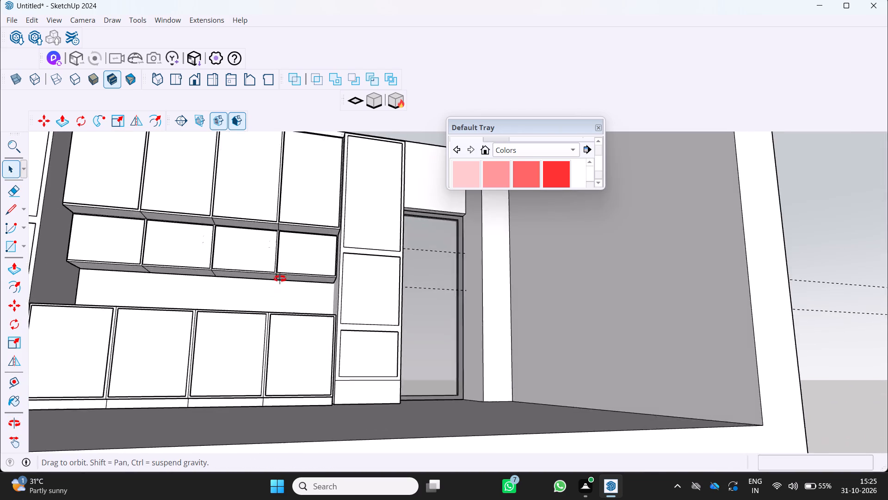
pyautogui.moveTo(280, 279); pyautogui.dragTo(250, 336, button='middle')
pyautogui.scroll(-3, 250, 335)
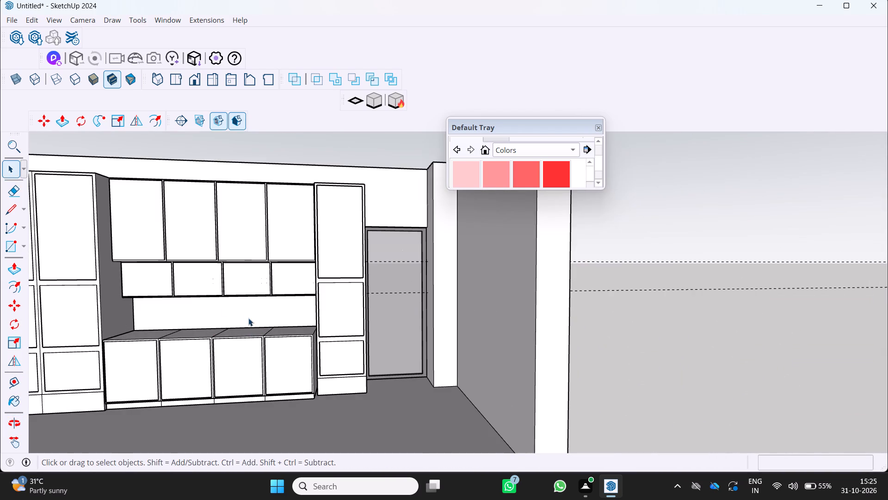
pyautogui.scroll(-1, 145, 230)
pyautogui.moveTo(145, 232); pyautogui.dragTo(134, 245, button='middle')
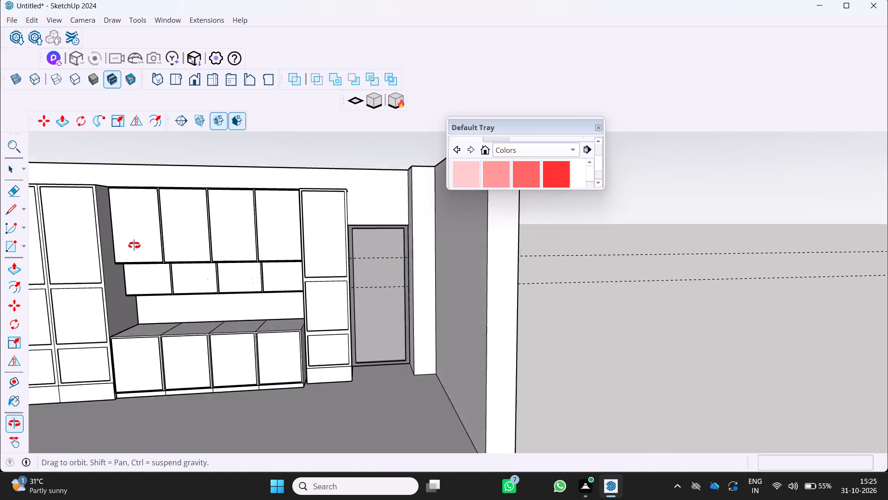
pyautogui.moveTo(134, 245); pyautogui.dragTo(132, 243, button='middle')
pyautogui.middleClick(132, 243)
pyautogui.scroll(-5, 217, 295)
pyautogui.moveTo(238, 313); pyautogui.dragTo(330, 347, button='middle')
pyautogui.scroll(-5, 337, 340)
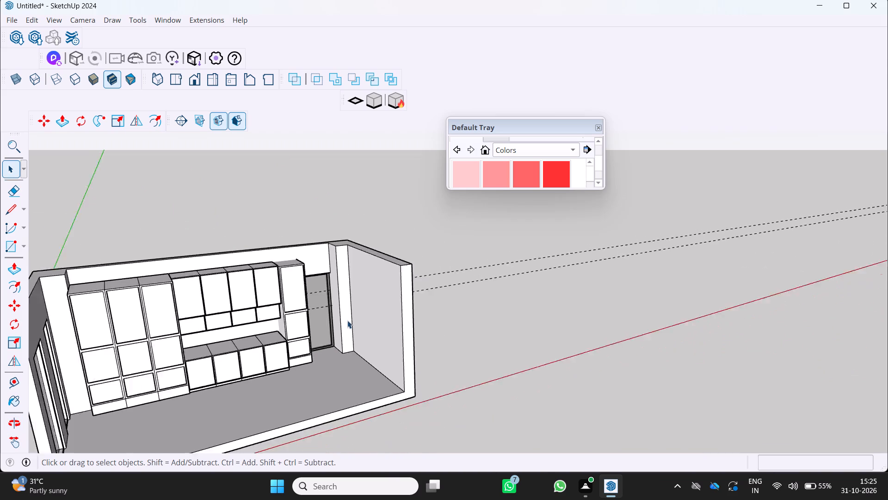
pyautogui.scroll(-6, 347, 320)
pyautogui.moveTo(320, 335); pyautogui.dragTo(223, 352, button='middle')
pyautogui.middleClick(223, 352)
pyautogui.scroll(8, 295, 328)
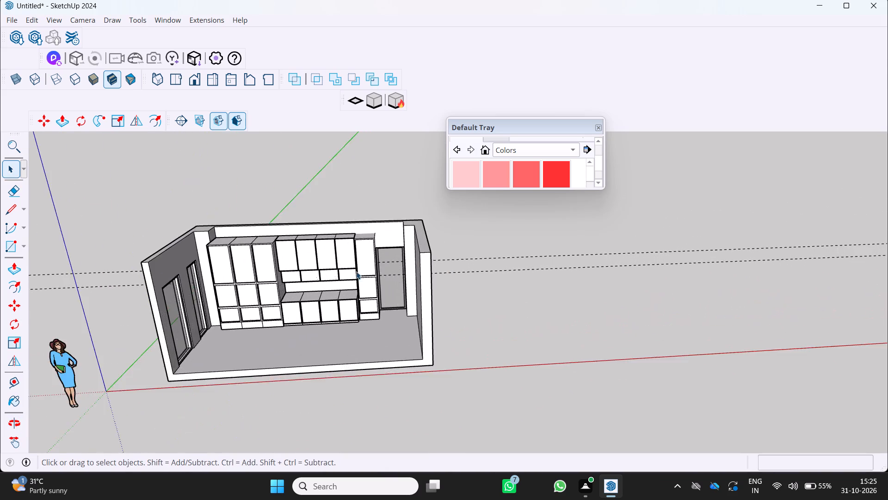
pyautogui.scroll(5, 356, 271)
pyautogui.moveTo(321, 271); pyautogui.dragTo(294, 239, button='middle')
pyautogui.middleClick(294, 239)
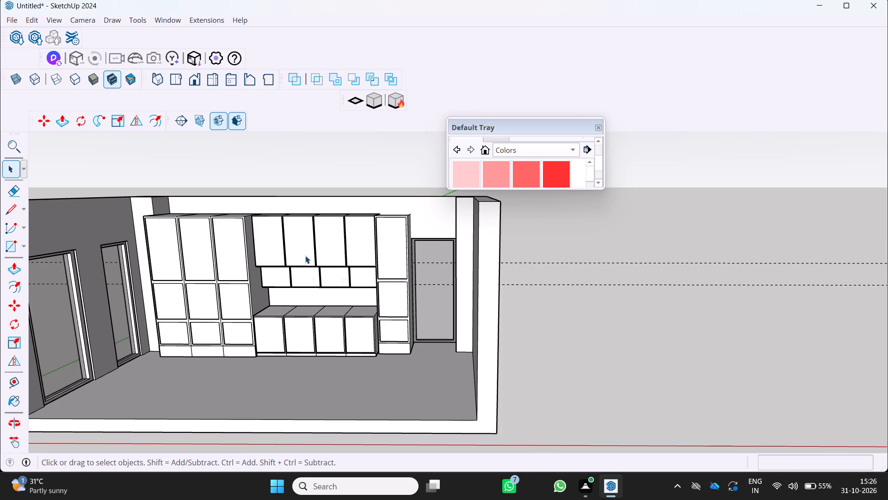
pyautogui.moveTo(311, 262); pyautogui.dragTo(391, 250, button='middle')
pyautogui.scroll(-4, 391, 250)
pyautogui.middleClick(391, 250)
pyautogui.moveTo(370, 260); pyautogui.dragTo(307, 288, button='middle')
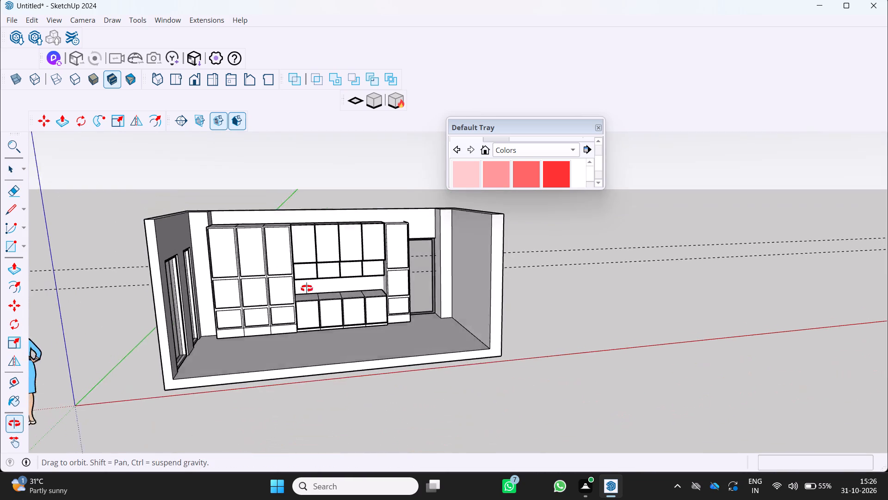
pyautogui.moveTo(307, 288); pyautogui.dragTo(300, 288, button='middle')
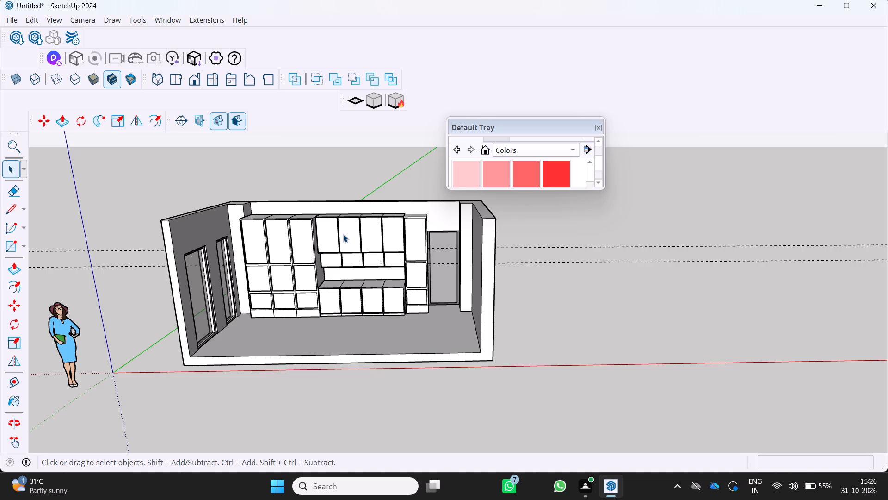
# Examine the wall cabinets' undersides, the countertop and the backsplash area between them, up close and within the whole room.
pyautogui.scroll(3, 358, 280)
pyautogui.moveTo(355, 273); pyautogui.dragTo(377, 211, button='middle')
pyautogui.scroll(1, 355, 273)
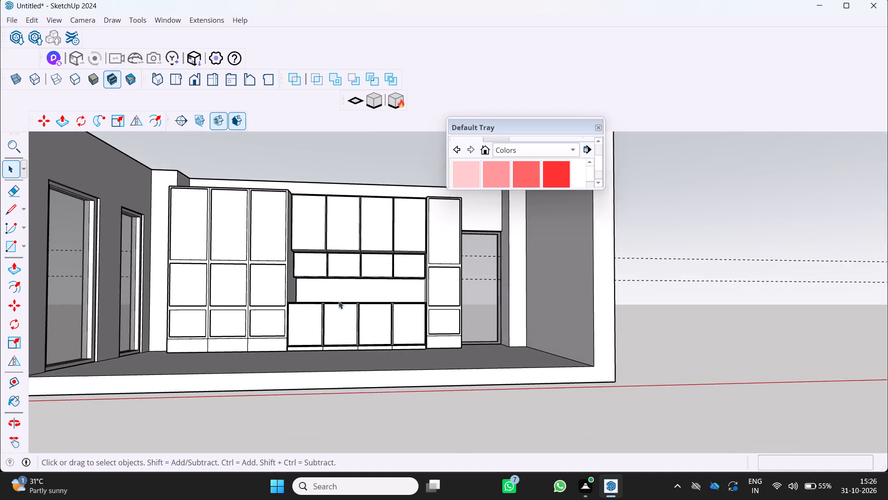
pyautogui.scroll(8, 339, 300)
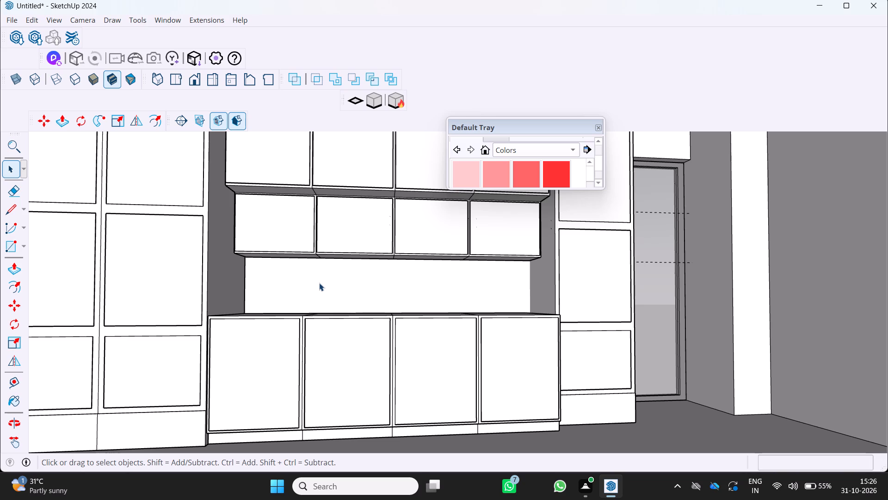
pyautogui.scroll(-3, 319, 283)
pyautogui.moveTo(322, 275); pyautogui.dragTo(301, 328, button='middle')
pyautogui.scroll(-4, 301, 328)
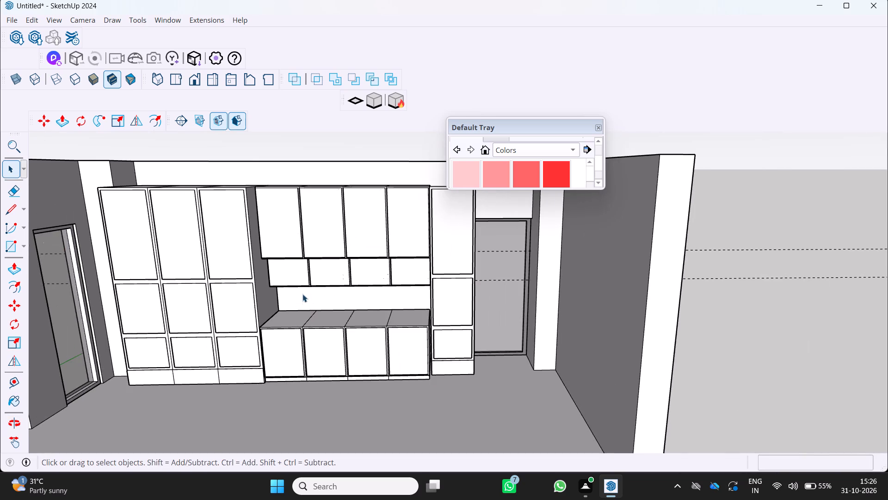
pyautogui.moveTo(306, 289); pyautogui.dragTo(339, 272, button='middle')
pyautogui.middleClick(339, 272)
pyautogui.scroll(3, 362, 281)
pyautogui.moveTo(363, 275); pyautogui.dragTo(362, 222, button='middle')
pyautogui.scroll(-3, 359, 225)
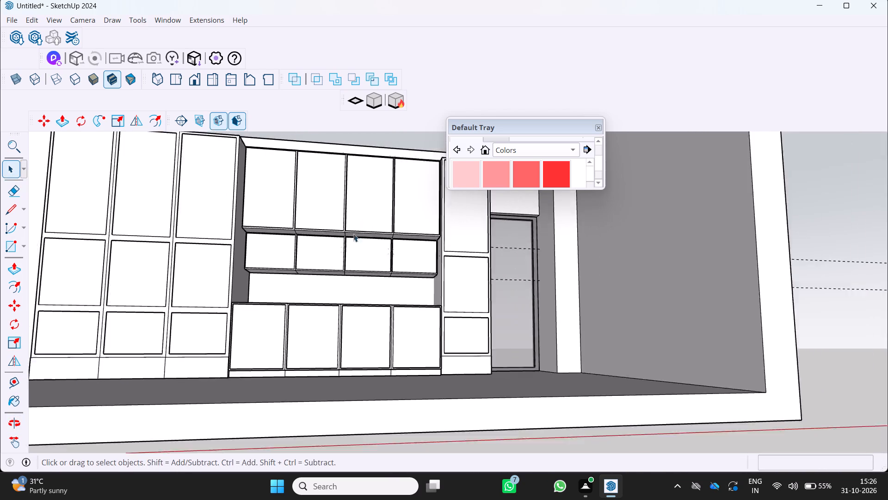
pyautogui.moveTo(356, 236); pyautogui.dragTo(336, 260, button='middle')
pyautogui.scroll(-3, 331, 265)
pyautogui.moveTo(327, 266); pyautogui.dragTo(335, 287, button='middle')
pyautogui.middleClick(334, 289)
pyautogui.middleClick(334, 290)
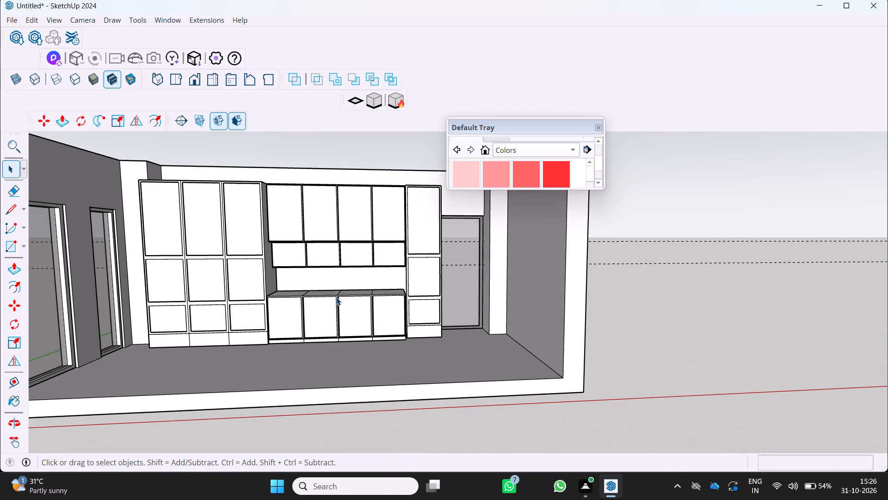
pyautogui.scroll(4, 342, 311)
pyautogui.moveTo(352, 319); pyautogui.dragTo(342, 299, button='middle')
pyautogui.scroll(1, 345, 303)
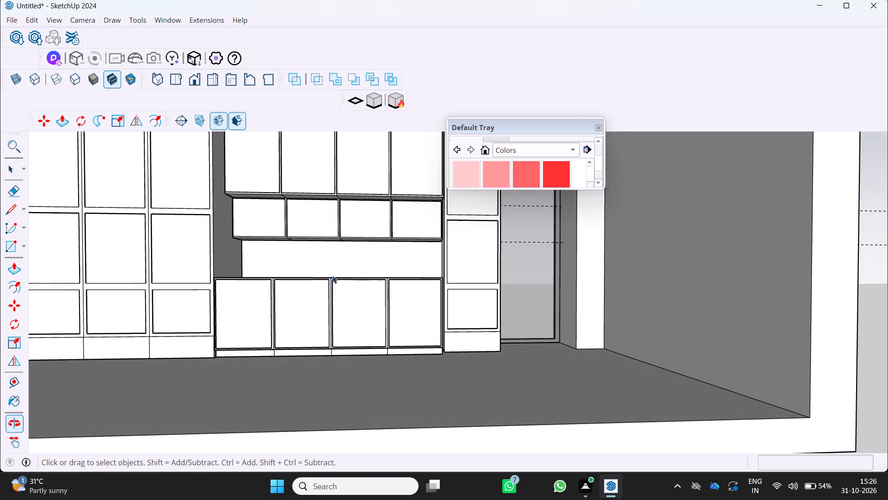
pyautogui.scroll(6, 332, 274)
pyautogui.moveTo(318, 256); pyautogui.dragTo(334, 285, button='middle')
pyautogui.scroll(3, 297, 269)
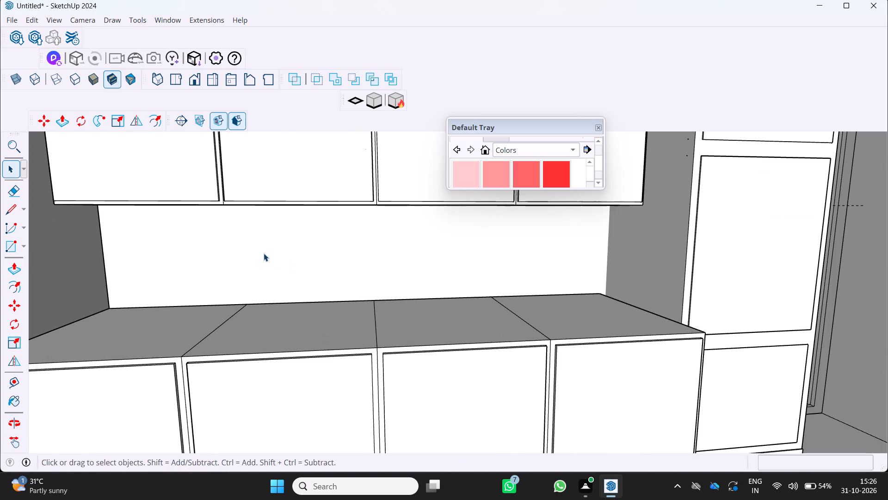
pyautogui.scroll(-2, 264, 253)
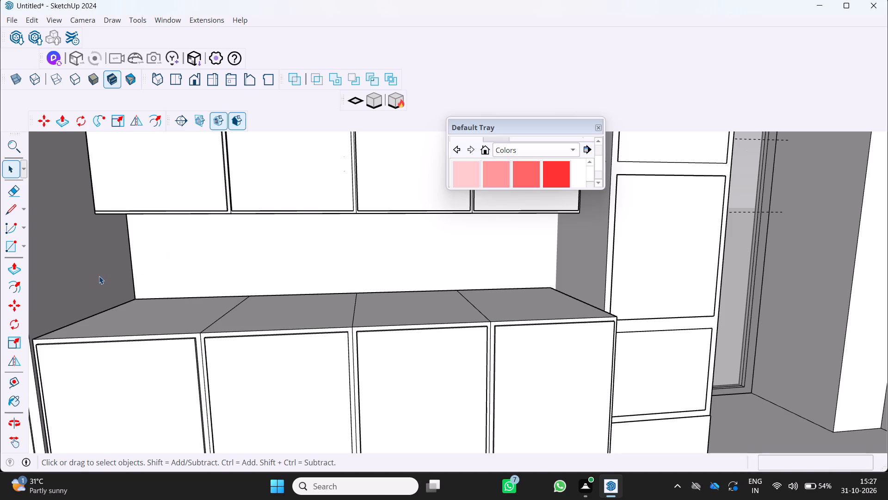
pyautogui.scroll(-1, 268, 272)
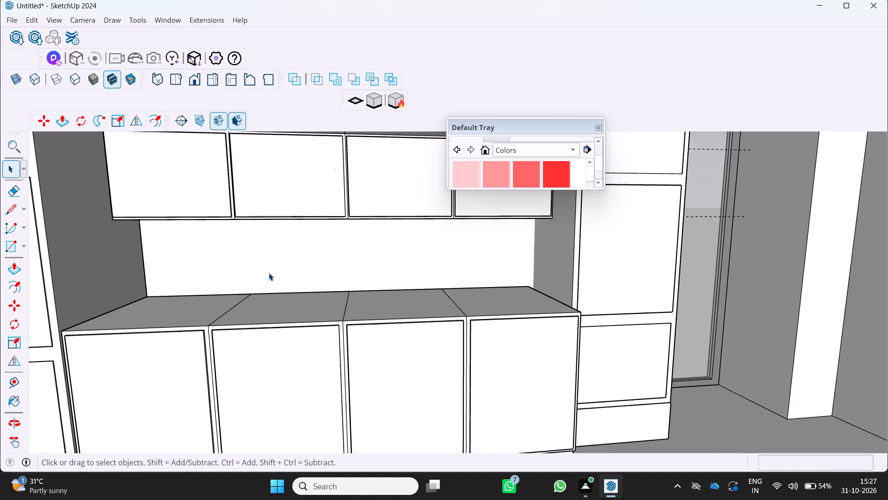
pyautogui.scroll(-2, 269, 273)
pyautogui.moveTo(268, 275); pyautogui.dragTo(262, 313, button='middle')
pyautogui.scroll(-4, 368, 250)
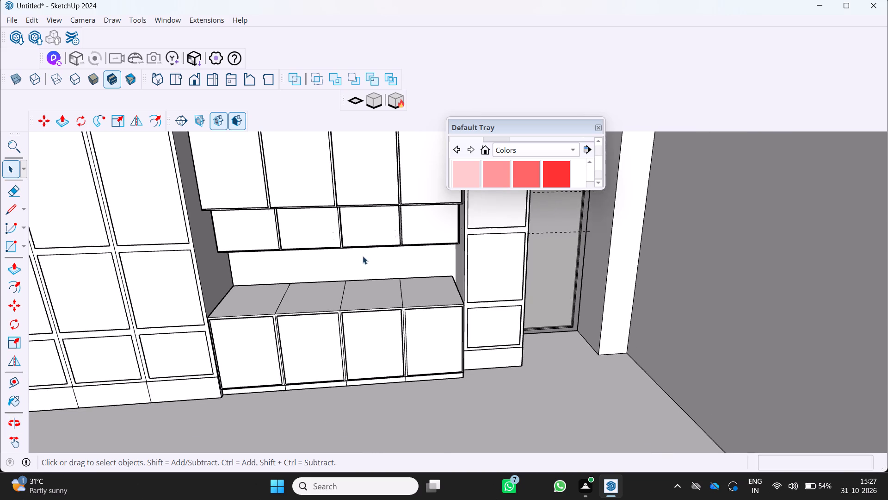
pyautogui.moveTo(357, 258); pyautogui.dragTo(298, 291, button='middle')
pyautogui.middleClick(294, 293)
pyautogui.scroll(-3, 289, 294)
pyautogui.moveTo(252, 270); pyautogui.dragTo(321, 244, button='middle')
pyautogui.scroll(-4, 321, 244)
pyautogui.middleClick(323, 244)
pyautogui.moveTo(145, 282); pyautogui.dragTo(148, 272, button='middle')
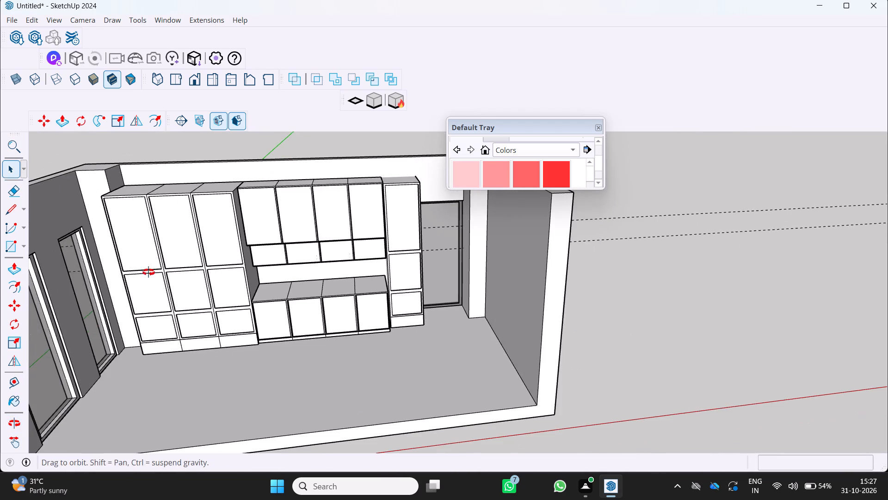
# Paint the tall cabinet units on both sides of the kitchen run with the second medium grey from the Colors collection.
pyautogui.moveTo(148, 272); pyautogui.dragTo(160, 225, button='middle')
pyautogui.scroll(1, 160, 230)
pyautogui.scroll(-5, 563, 179)
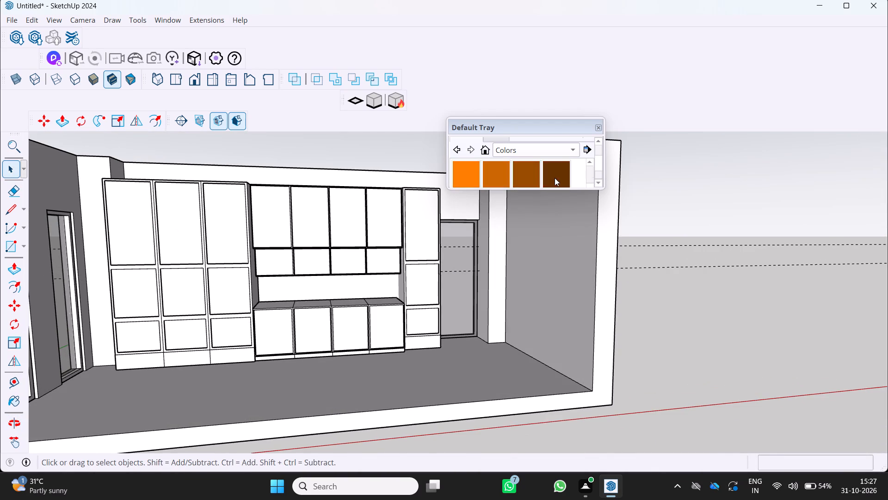
pyautogui.scroll(-20, 555, 178)
pyautogui.scroll(-5, 555, 178)
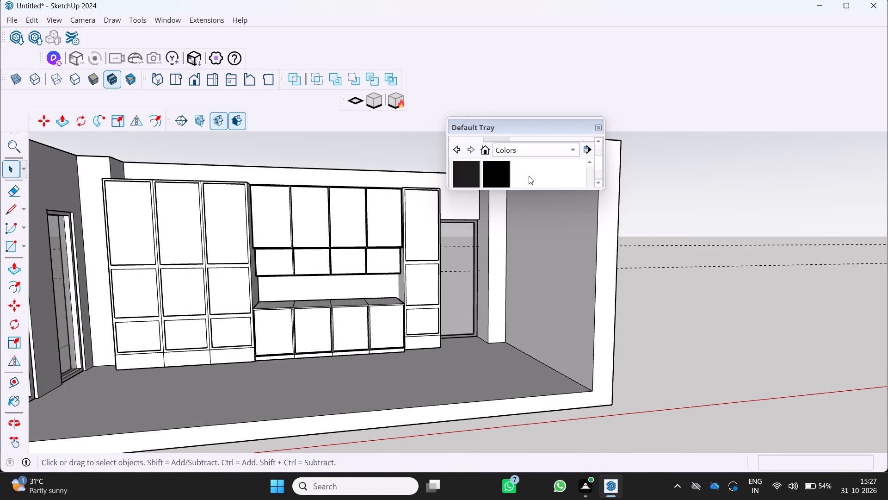
pyautogui.scroll(-3, 528, 176)
pyautogui.scroll(2, 517, 175)
pyautogui.scroll(-2, 512, 175)
pyautogui.scroll(1, 508, 175)
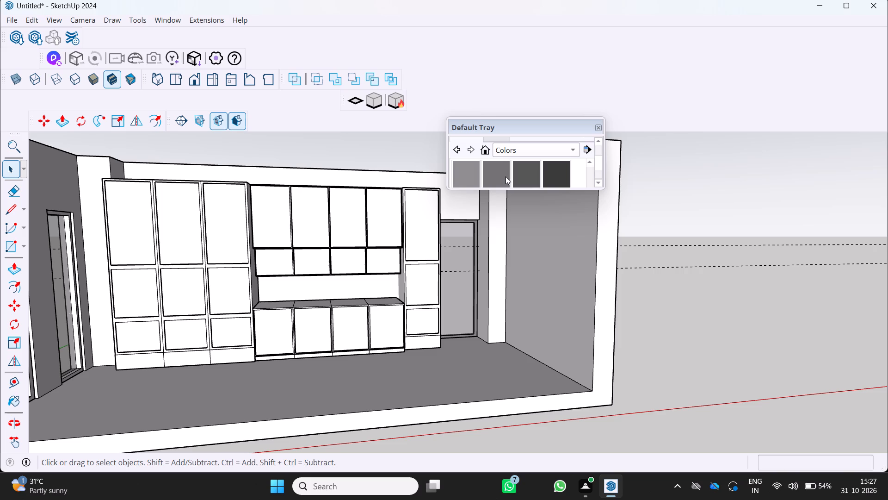
pyautogui.click(486, 181)
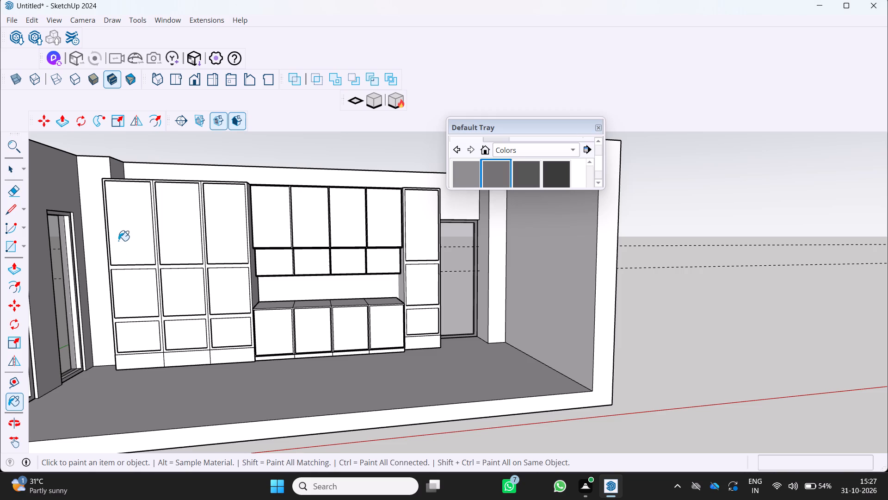
pyautogui.click(119, 240)
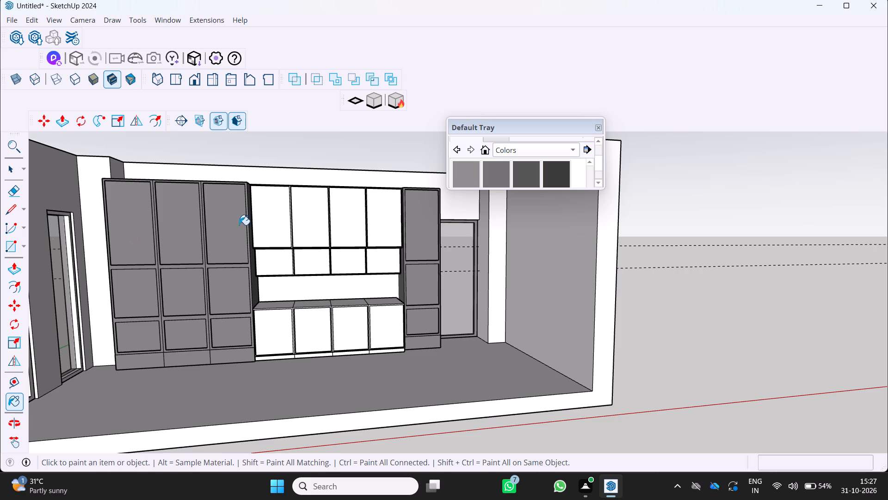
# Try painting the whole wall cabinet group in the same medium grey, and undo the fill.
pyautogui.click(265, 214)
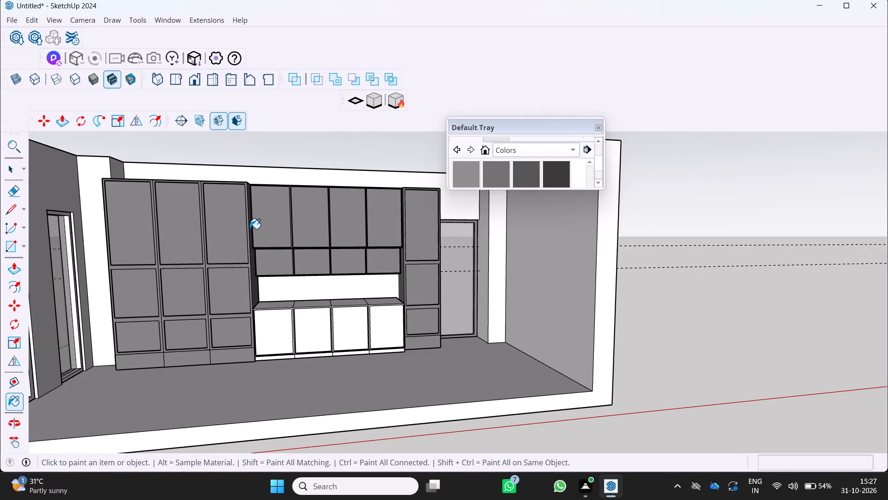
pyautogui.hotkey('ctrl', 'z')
# Open the wall cabinet group for editing and select only the upper door face next to the triple tall unit.
pyautogui.scroll(3, 280, 233)
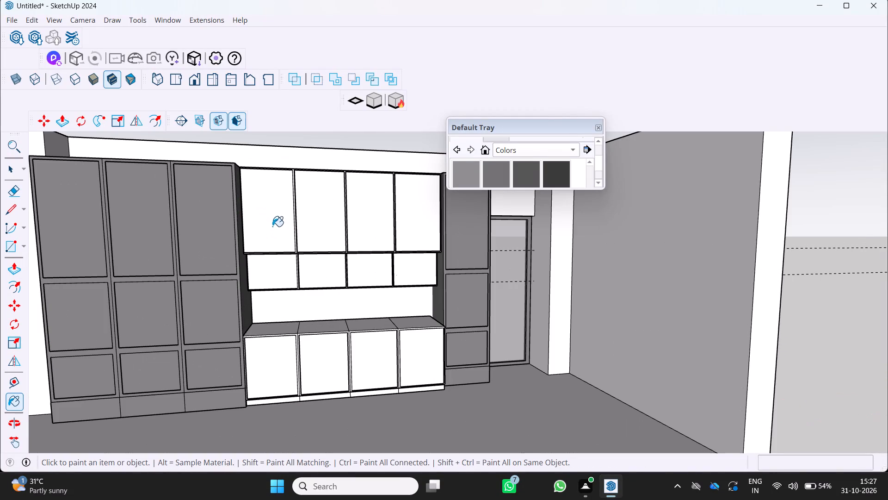
pyautogui.press('space')
pyautogui.click(271, 226)
pyautogui.tripleClick(270, 226)
pyautogui.click(268, 227)
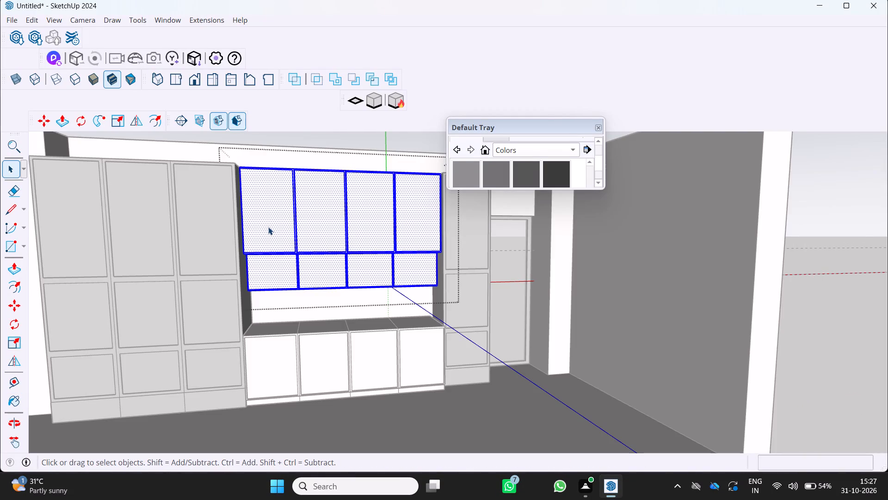
pyautogui.tripleClick(268, 227)
pyautogui.tripleClick(265, 226)
pyautogui.tripleClick(264, 226)
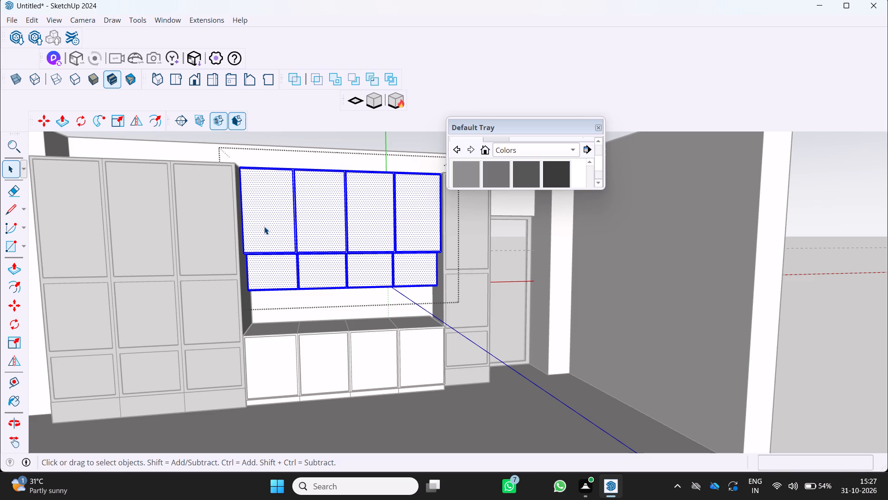
pyautogui.tripleClick(263, 226)
pyautogui.tripleClick(262, 226)
pyautogui.doubleClick(262, 226)
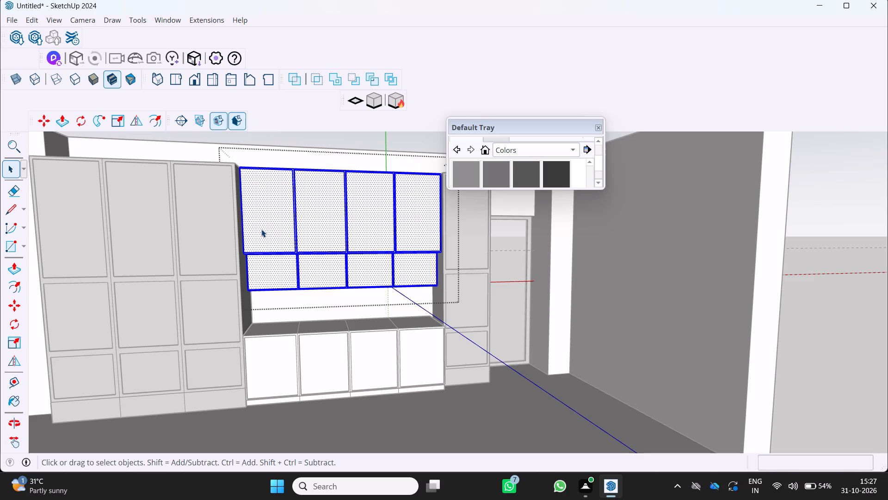
pyautogui.tripleClick(261, 230)
pyautogui.doubleClick(261, 228)
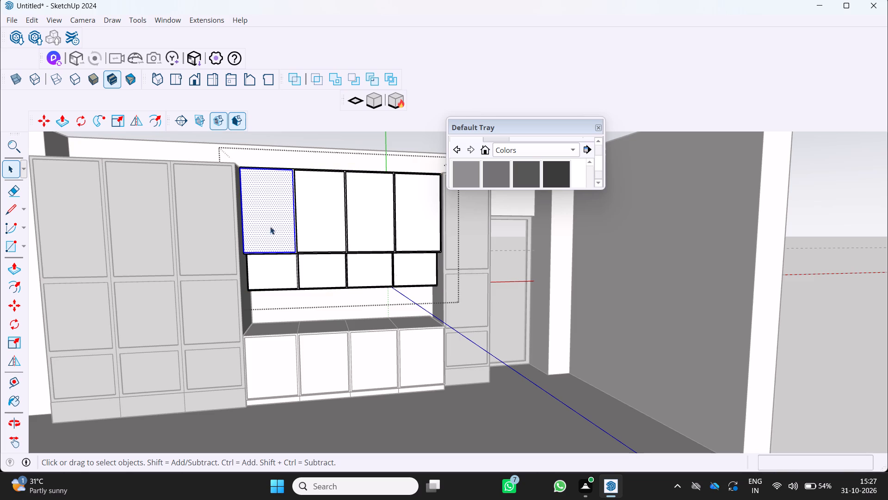
# Accept overwriting the existing file.
pyautogui.moveTo(491, 180); pyautogui.dragTo(481, 181)
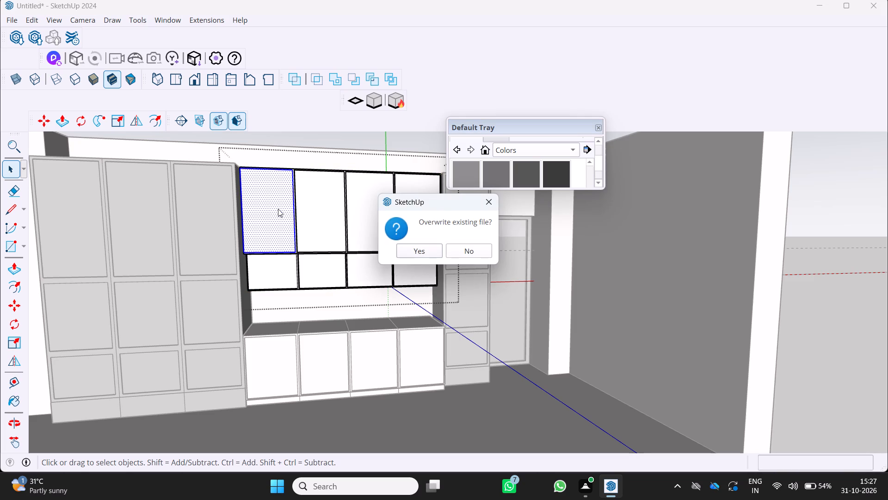
pyautogui.click(278, 209)
pyautogui.click(499, 176)
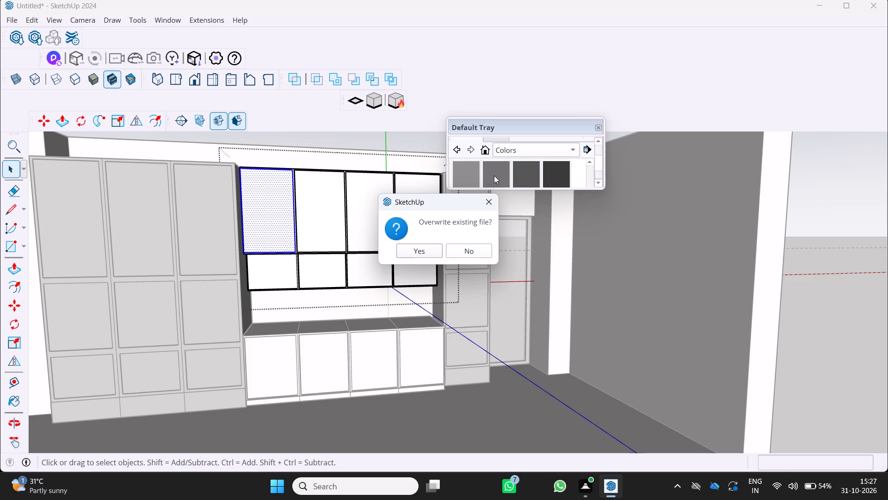
pyautogui.click(494, 175)
pyautogui.click(416, 248)
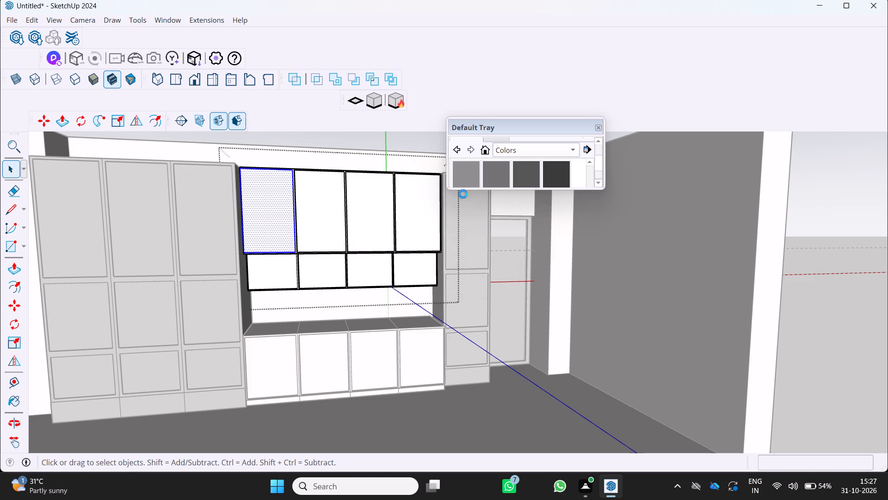
# Paint the four upper door faces of the wall cabinets with the same medium grey used on the tall units.
pyautogui.scroll(-3, 503, 178)
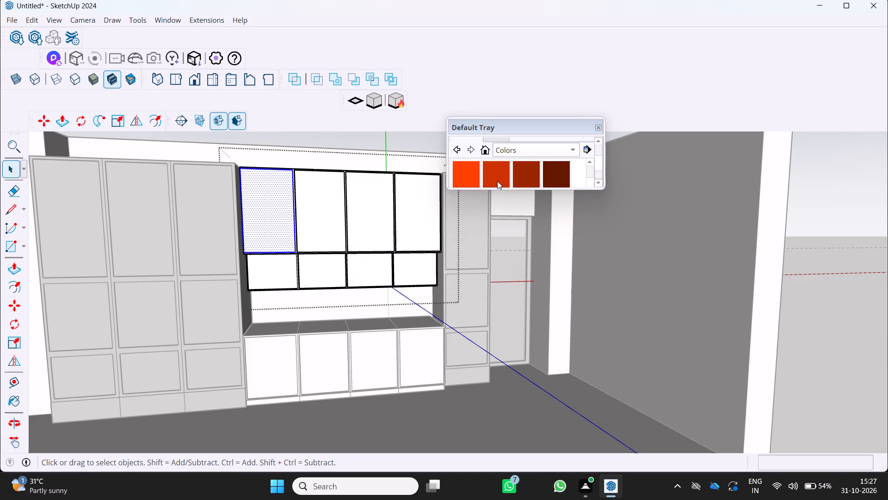
pyautogui.scroll(-20, 497, 181)
pyautogui.scroll(-9, 497, 181)
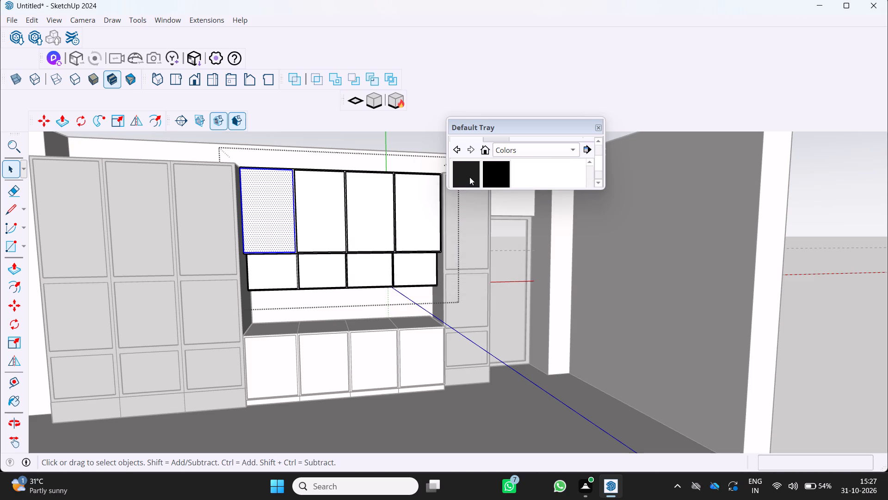
pyautogui.scroll(-2, 469, 177)
pyautogui.scroll(3, 471, 178)
pyautogui.scroll(-3, 469, 179)
pyautogui.scroll(1, 469, 181)
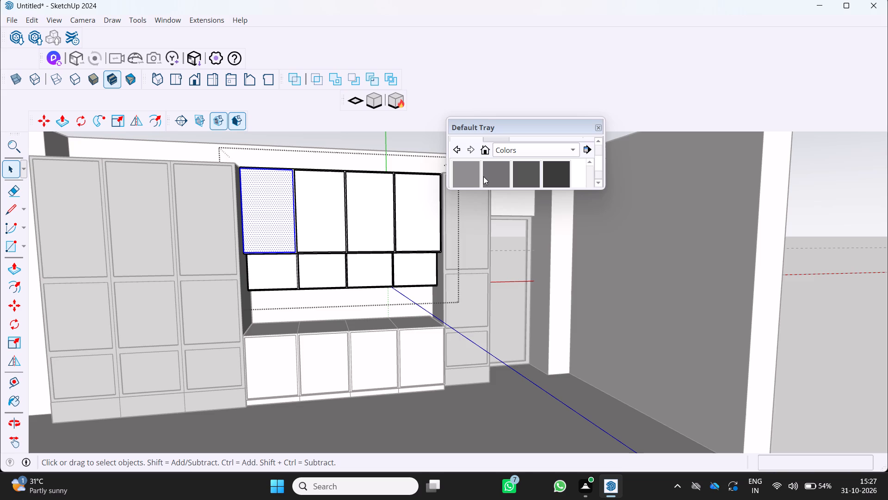
pyautogui.click(489, 176)
pyautogui.click(273, 220)
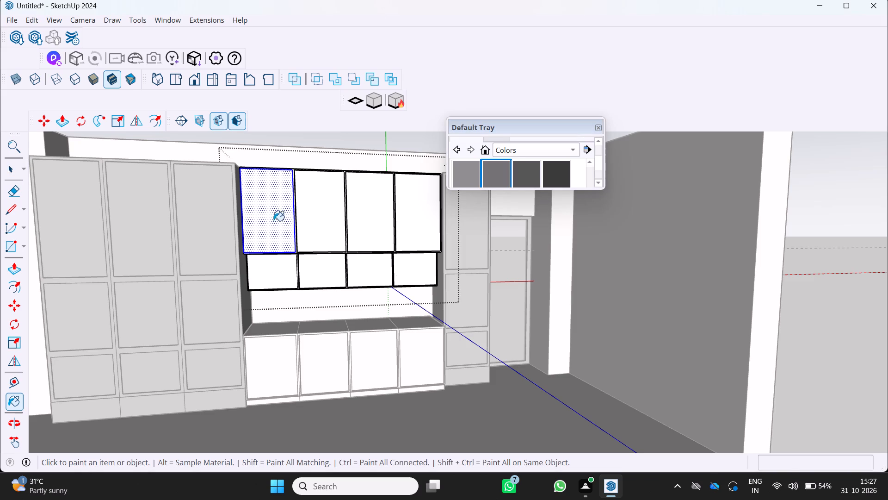
pyautogui.click(321, 213)
pyautogui.click(367, 211)
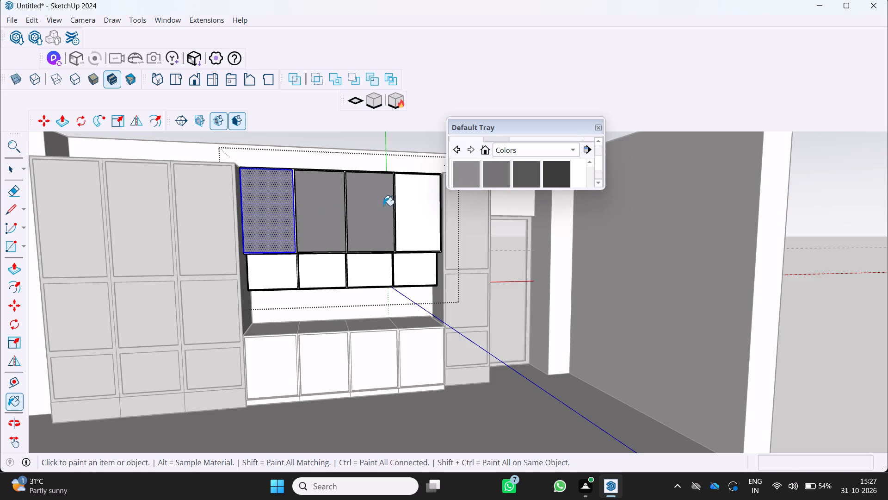
pyautogui.click(420, 208)
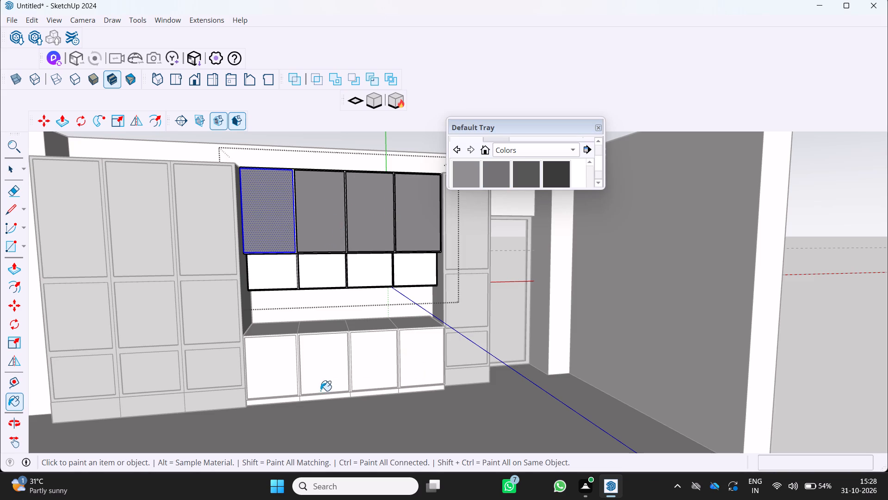
# Close the wall cabinet group and paint the group medium grey, covering the row of small lower fronts.
pyautogui.press('space')
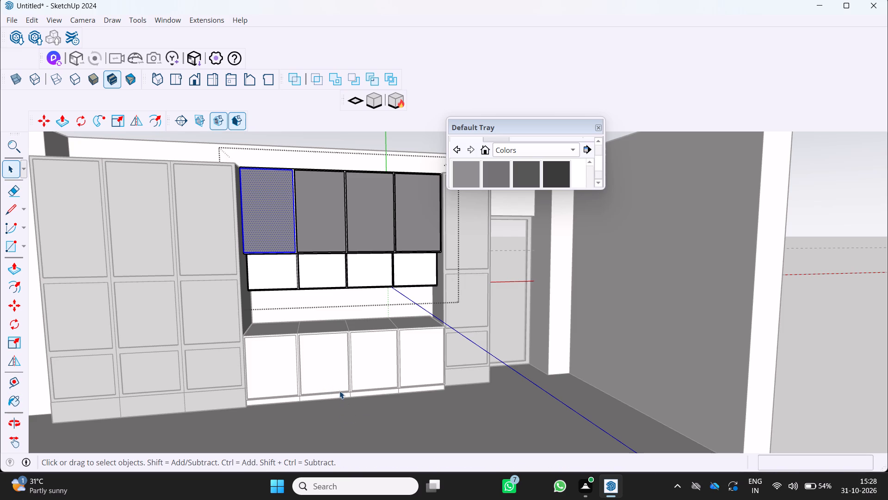
pyautogui.moveTo(274, 266); pyautogui.dragTo(278, 270)
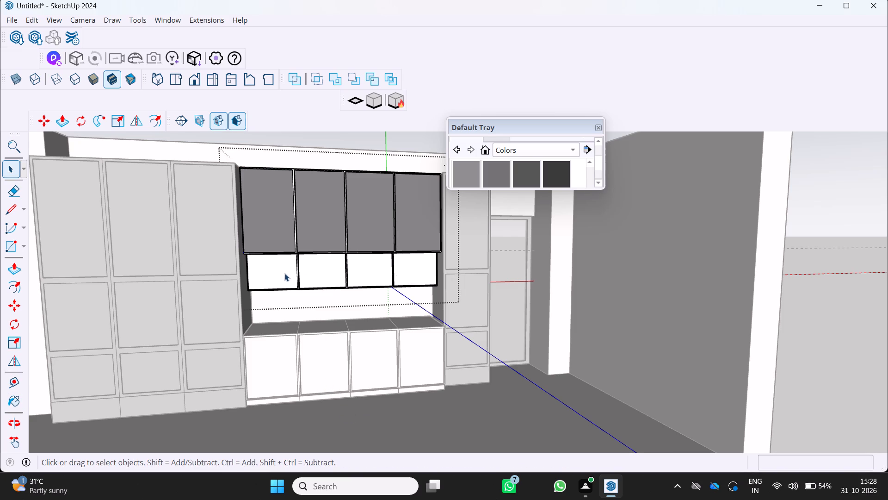
pyautogui.click(273, 269)
pyautogui.press('Escape')
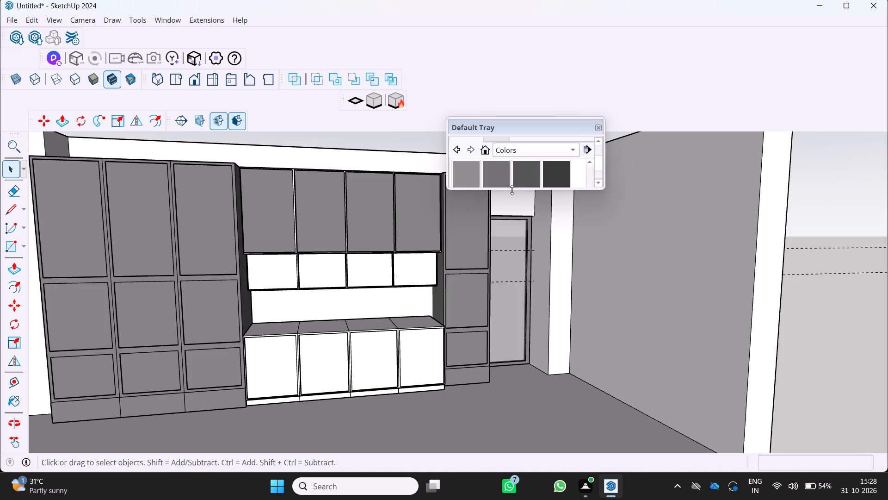
pyautogui.click(498, 180)
pyautogui.moveTo(272, 279); pyautogui.dragTo(277, 280)
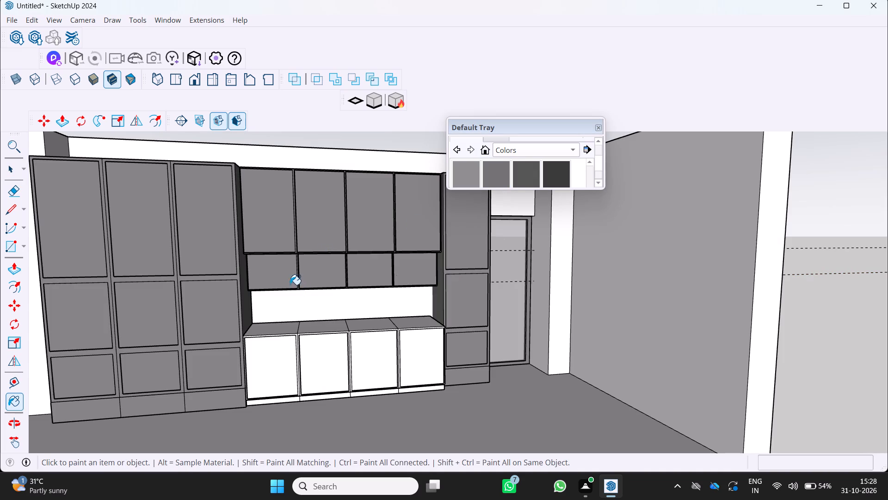
# Paint the row of four base cabinets the same medium grey and view the kitchen from the front.
pyautogui.click(268, 374)
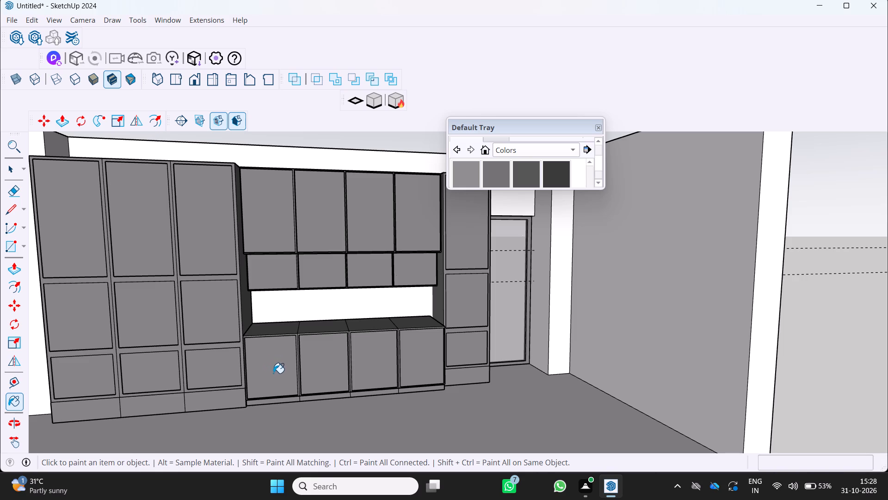
pyautogui.moveTo(272, 374); pyautogui.dragTo(205, 361, button='middle')
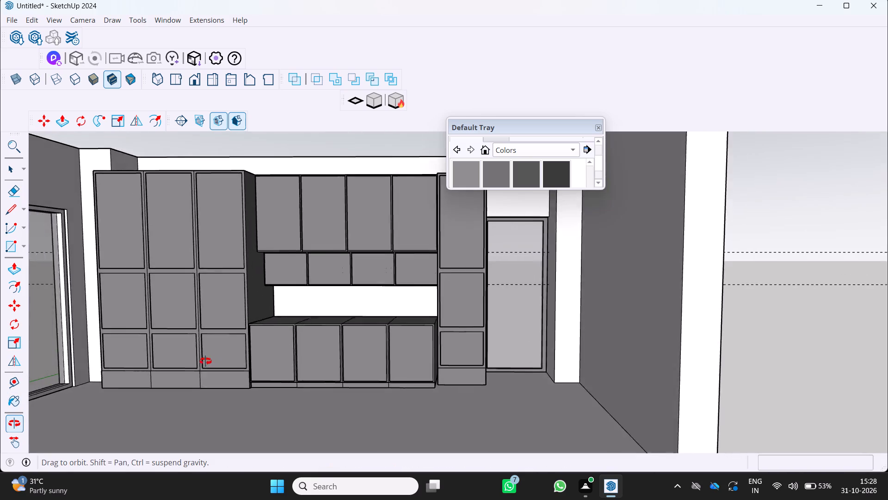
pyautogui.moveTo(205, 361); pyautogui.dragTo(217, 350, button='middle')
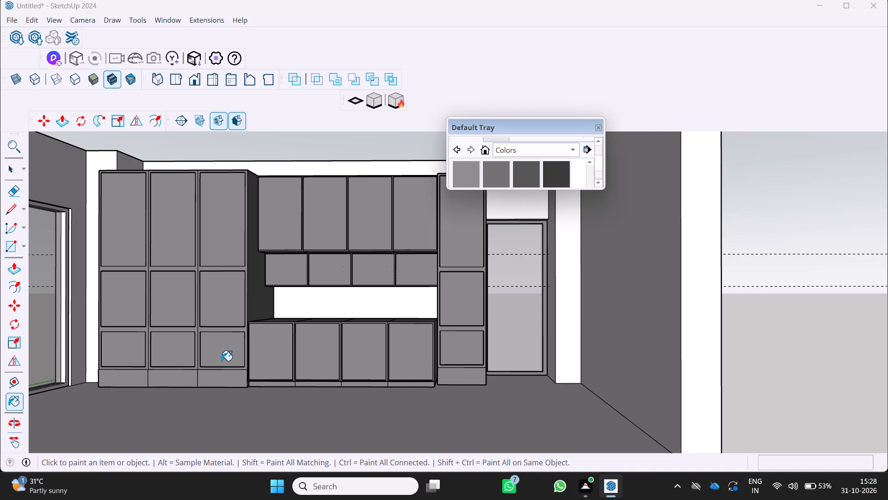
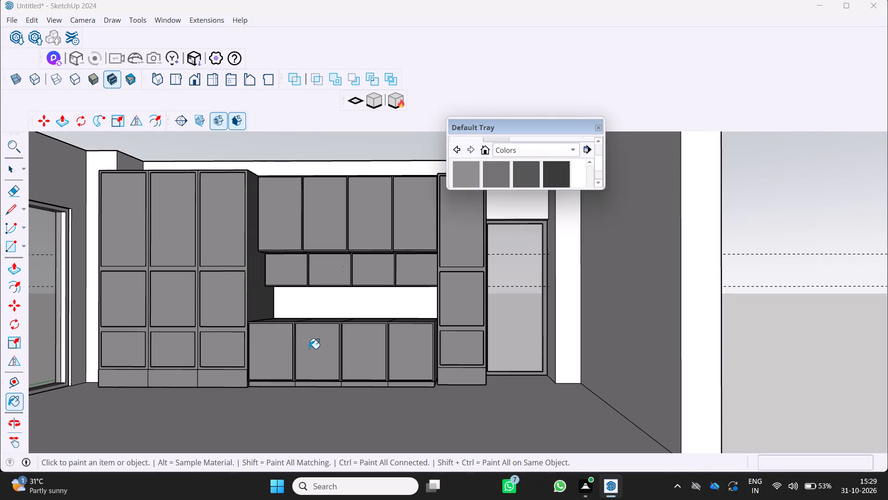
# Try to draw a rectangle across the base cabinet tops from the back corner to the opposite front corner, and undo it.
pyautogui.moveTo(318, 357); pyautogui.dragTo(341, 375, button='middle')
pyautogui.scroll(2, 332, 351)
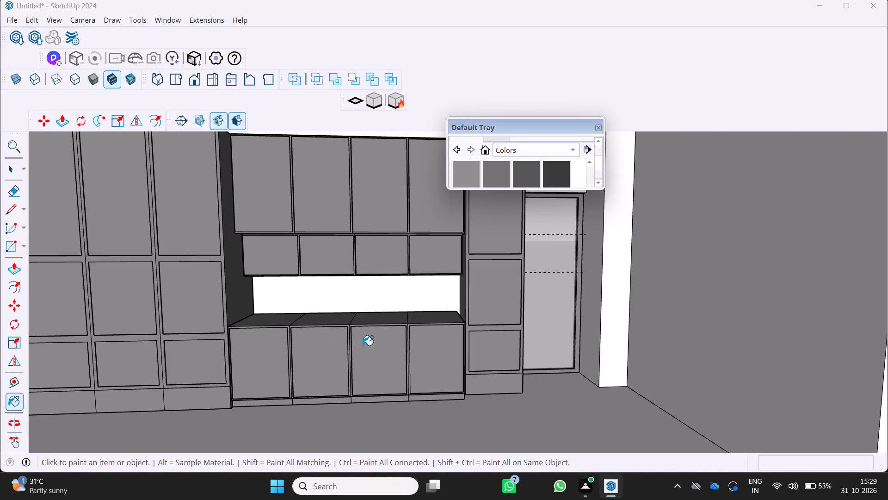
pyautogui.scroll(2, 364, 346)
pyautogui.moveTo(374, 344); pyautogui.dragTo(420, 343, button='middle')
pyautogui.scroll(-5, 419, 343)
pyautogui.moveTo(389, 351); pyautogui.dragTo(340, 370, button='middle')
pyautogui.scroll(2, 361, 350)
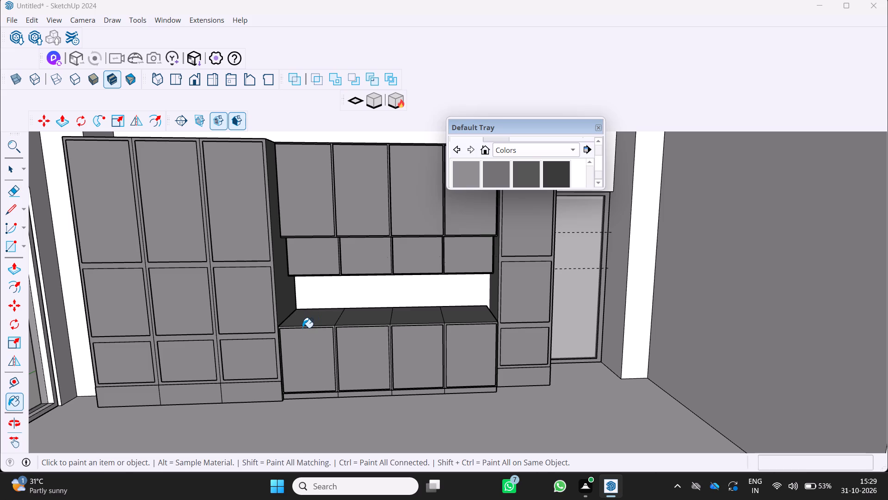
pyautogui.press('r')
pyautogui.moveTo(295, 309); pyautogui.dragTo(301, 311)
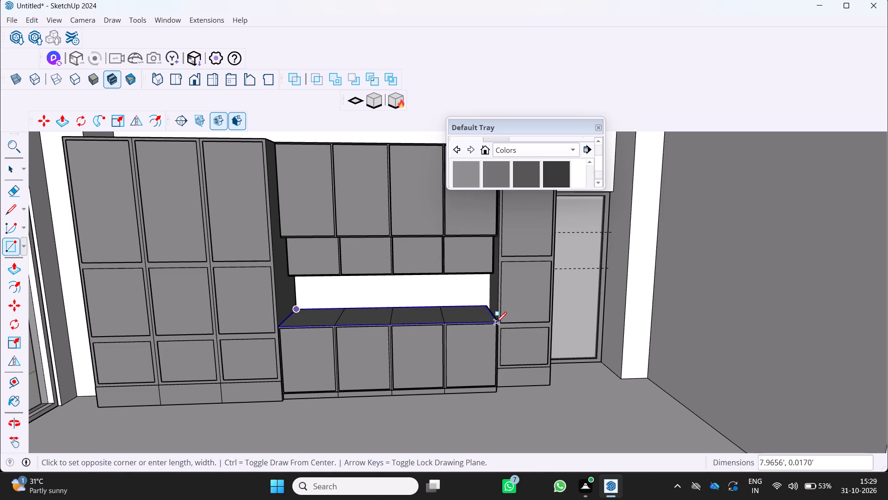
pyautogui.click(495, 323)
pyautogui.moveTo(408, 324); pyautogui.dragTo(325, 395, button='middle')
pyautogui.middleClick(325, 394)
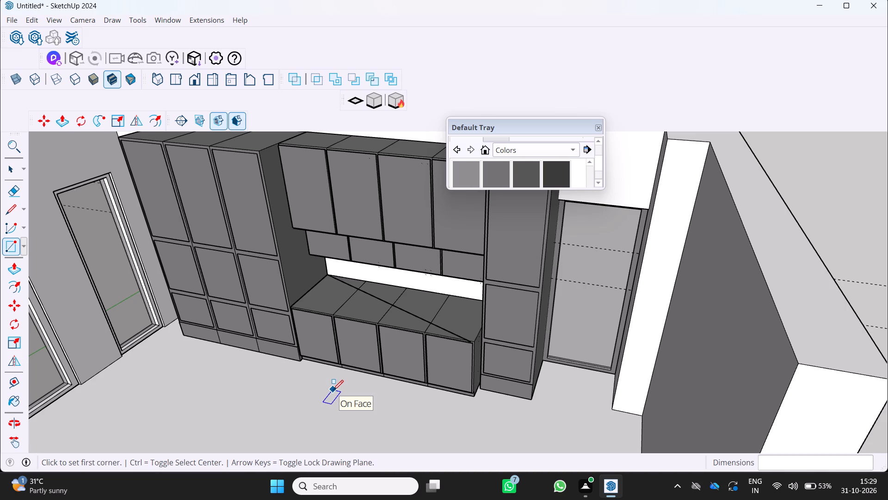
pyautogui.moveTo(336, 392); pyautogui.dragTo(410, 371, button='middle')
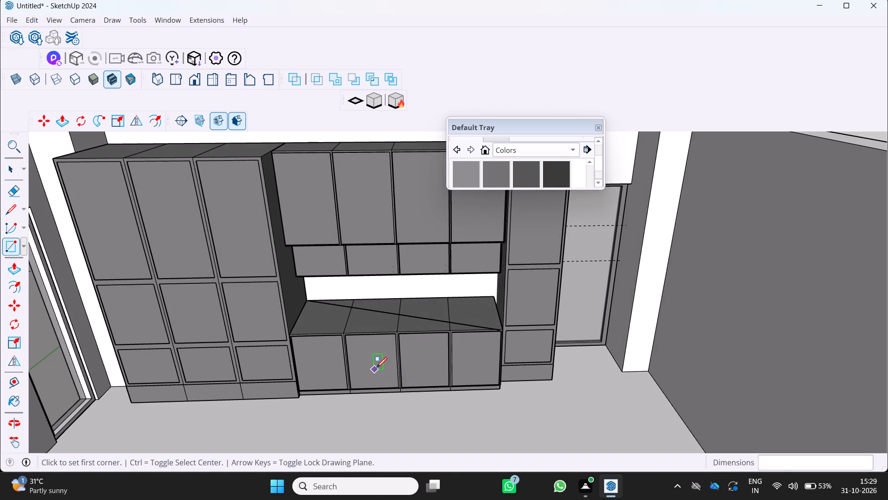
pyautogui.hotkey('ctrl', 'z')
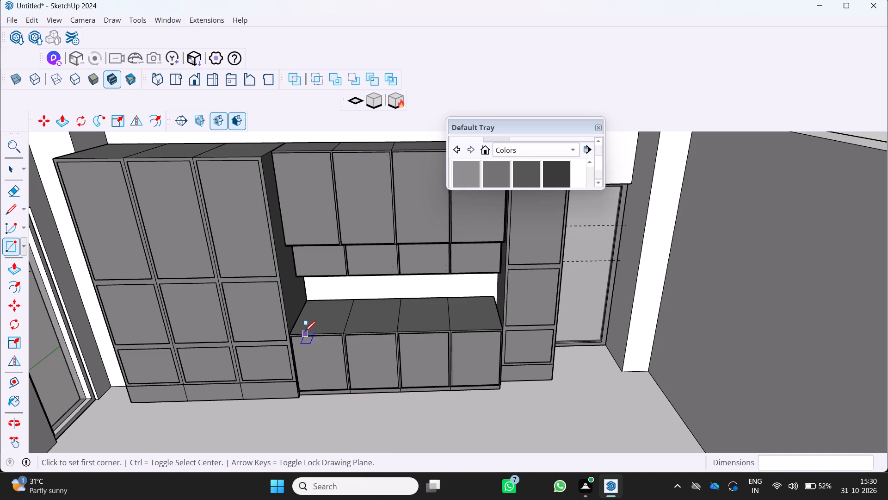
# Draw a countertop rectangle about 7.49 by 2.76 ft over the tops of the four base cabinets.
pyautogui.press('r')
pyautogui.scroll(7, 308, 324)
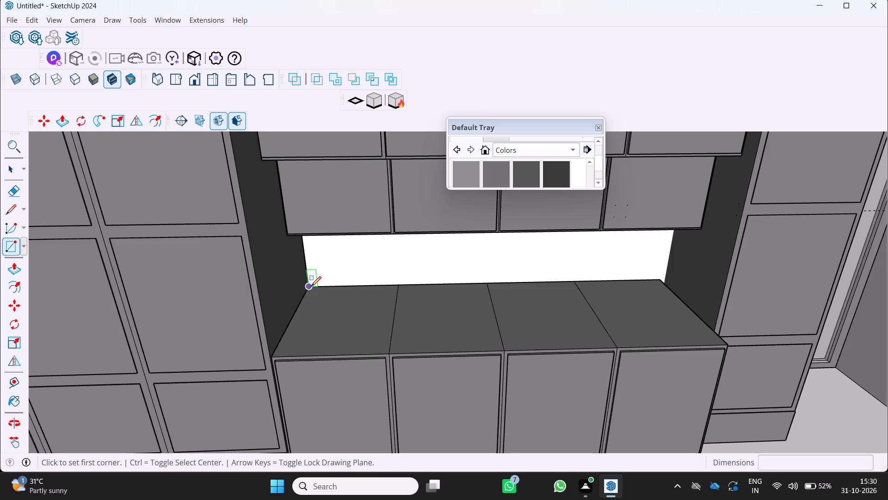
pyautogui.click(307, 287)
pyautogui.scroll(-4, 320, 303)
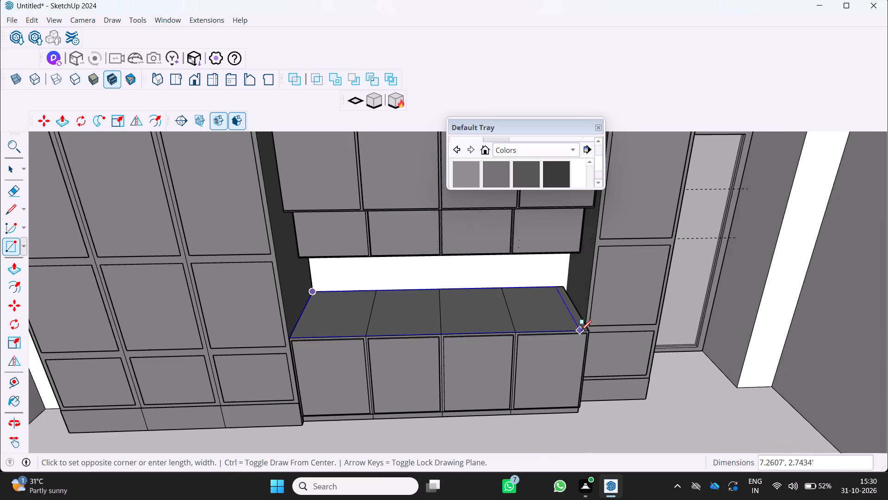
pyautogui.scroll(5, 585, 331)
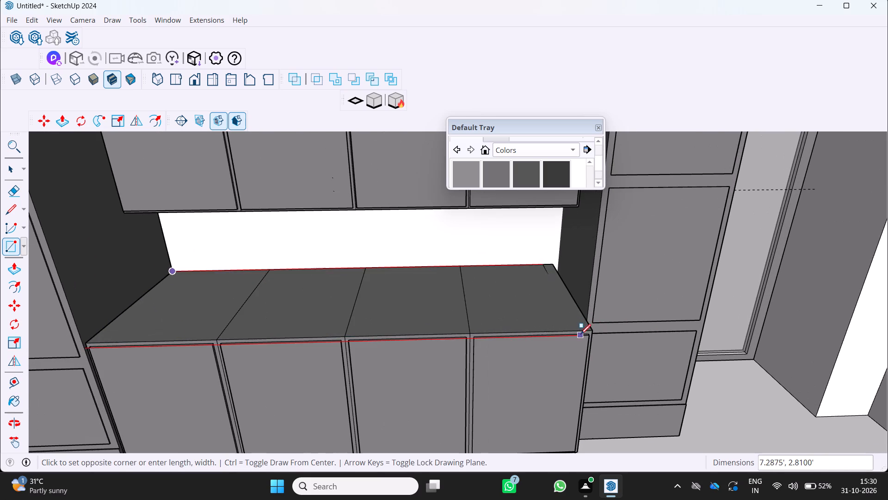
pyautogui.scroll(3, 586, 330)
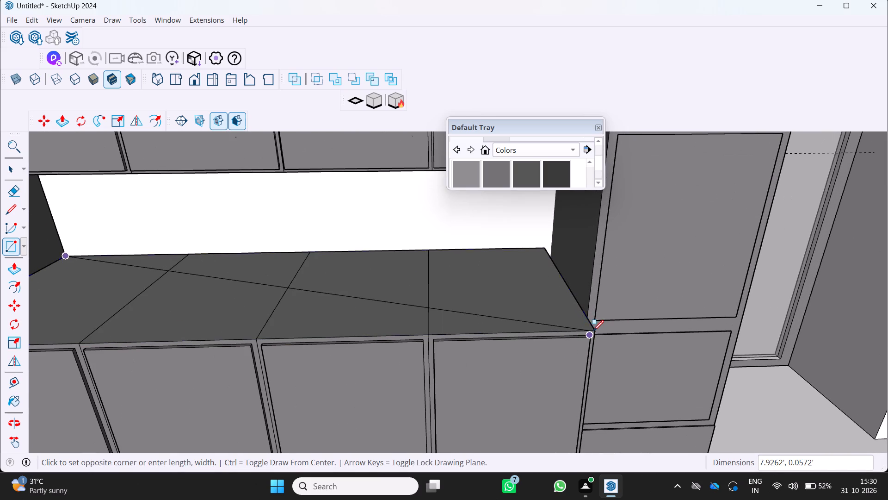
pyautogui.scroll(2, 593, 331)
pyautogui.click(593, 330)
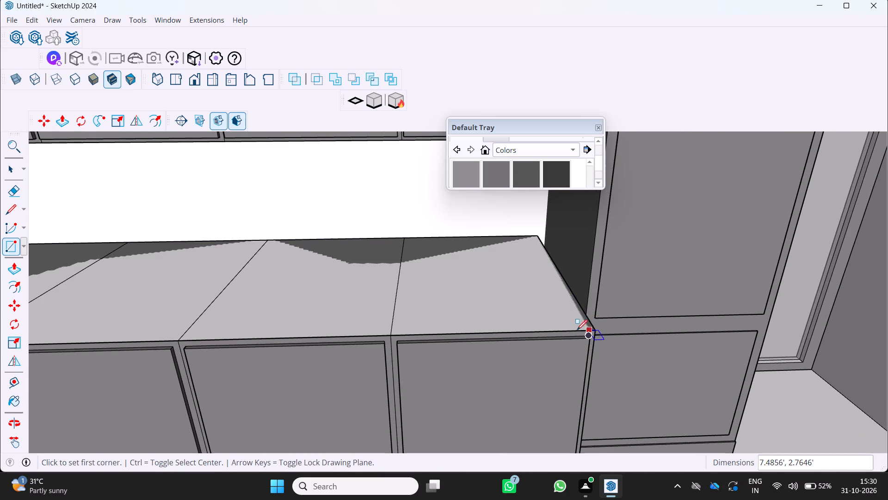
# Draw a smaller rectangle about 1.44 by 2.76 ft on the countertop, starting at the back corner beside the three tall units.
pyautogui.scroll(-9, 556, 334)
pyautogui.scroll(-3, 271, 305)
pyautogui.scroll(-5, 220, 325)
pyautogui.moveTo(228, 321); pyautogui.dragTo(258, 330, button='middle')
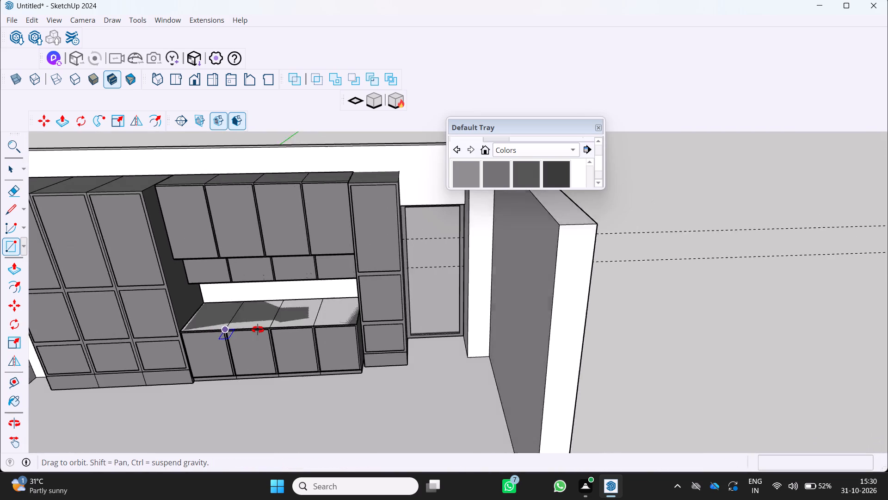
pyautogui.moveTo(258, 330); pyautogui.dragTo(275, 336, button='middle')
pyautogui.scroll(3, 178, 332)
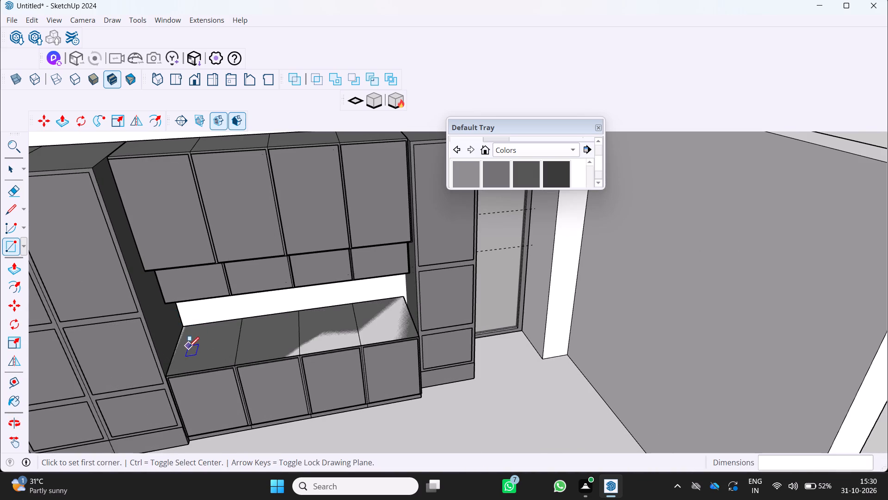
pyautogui.click(179, 330)
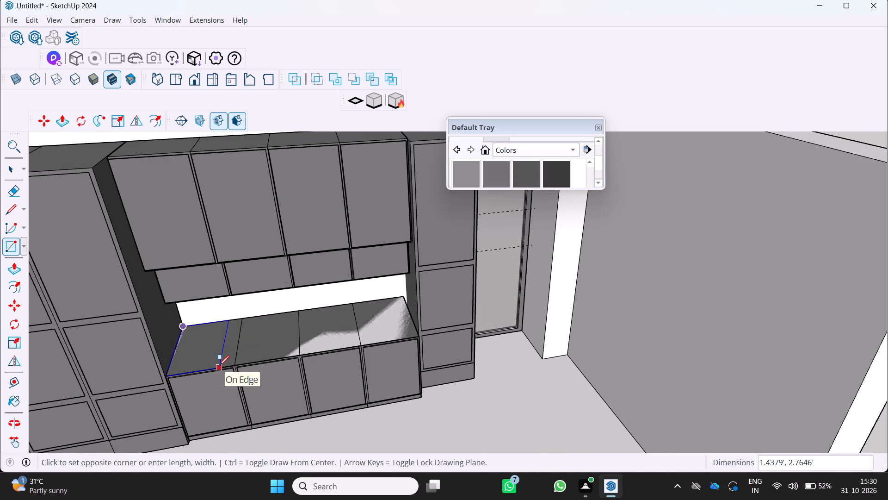
pyautogui.click(219, 366)
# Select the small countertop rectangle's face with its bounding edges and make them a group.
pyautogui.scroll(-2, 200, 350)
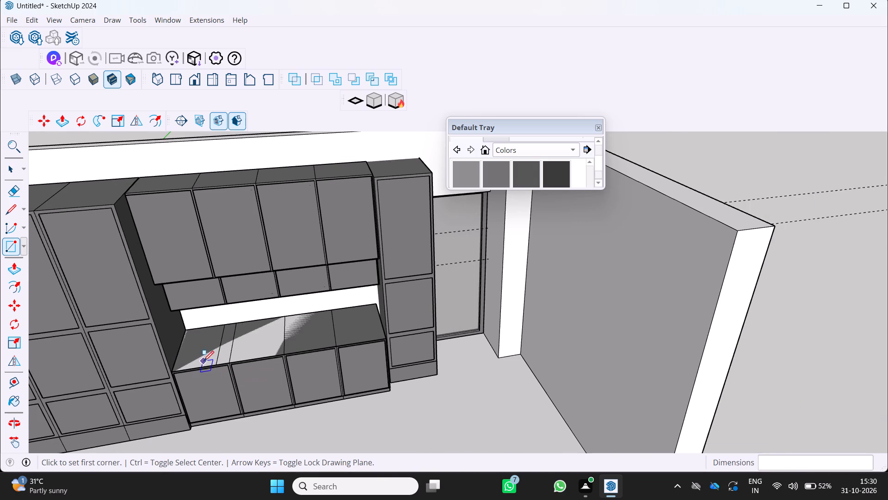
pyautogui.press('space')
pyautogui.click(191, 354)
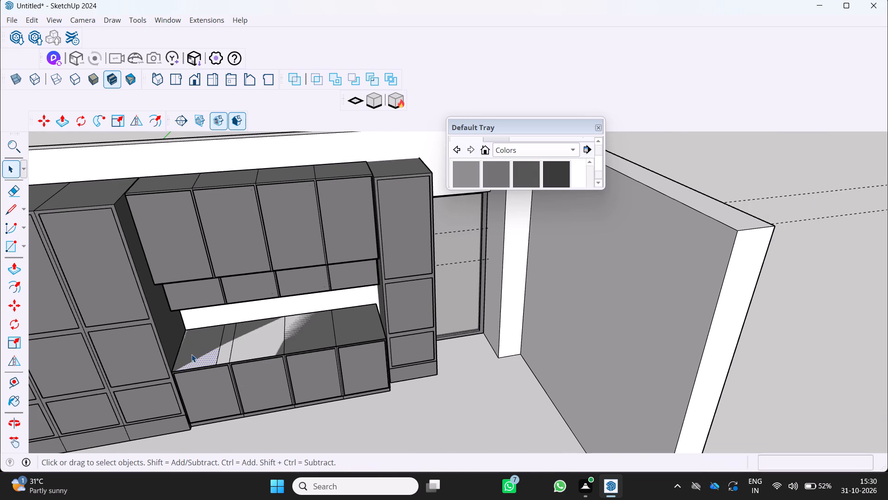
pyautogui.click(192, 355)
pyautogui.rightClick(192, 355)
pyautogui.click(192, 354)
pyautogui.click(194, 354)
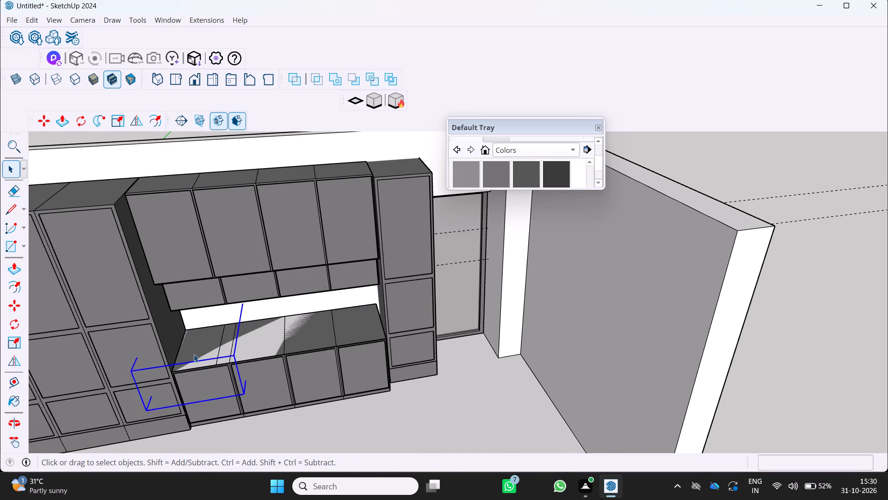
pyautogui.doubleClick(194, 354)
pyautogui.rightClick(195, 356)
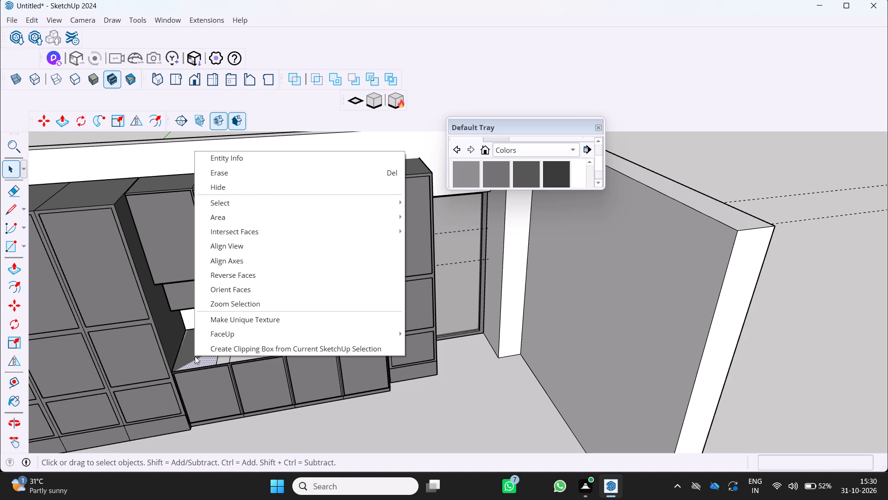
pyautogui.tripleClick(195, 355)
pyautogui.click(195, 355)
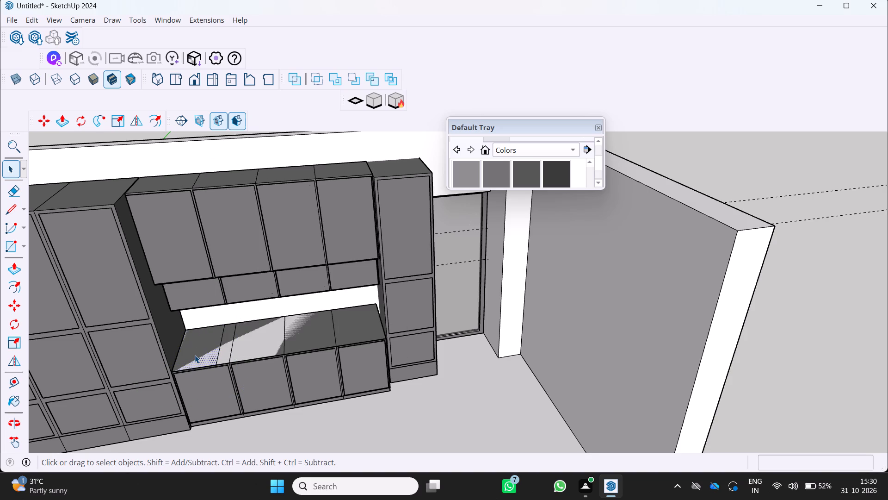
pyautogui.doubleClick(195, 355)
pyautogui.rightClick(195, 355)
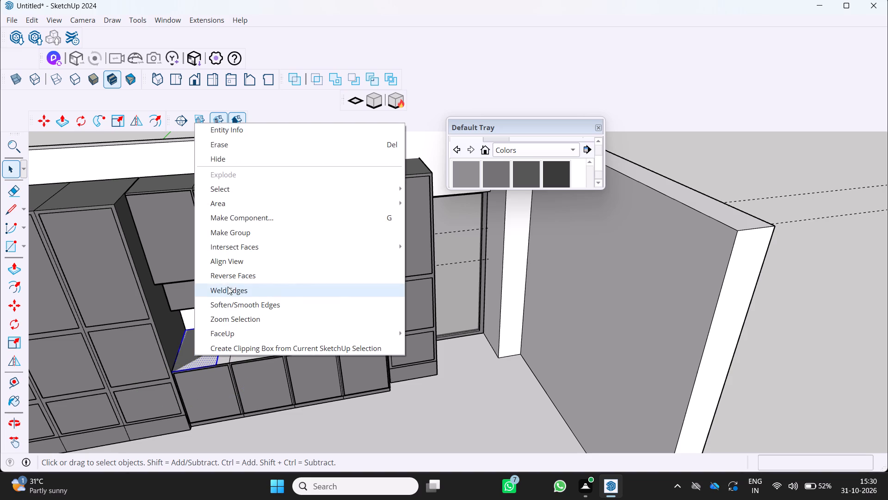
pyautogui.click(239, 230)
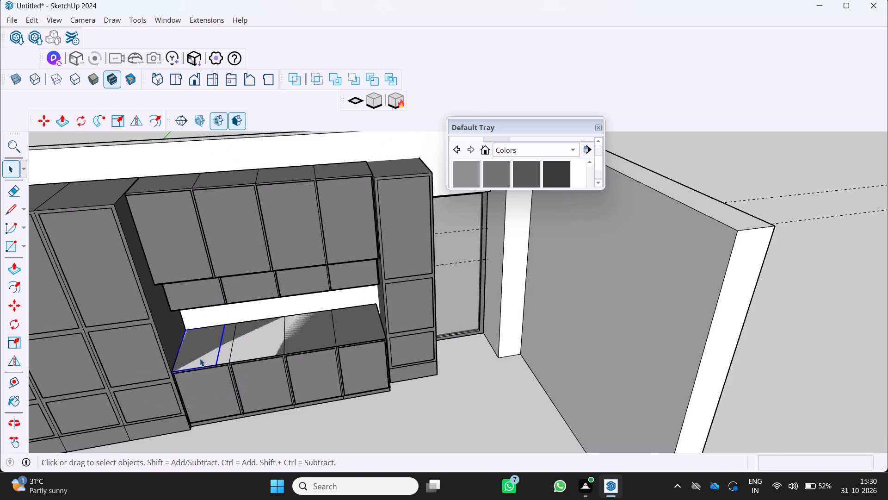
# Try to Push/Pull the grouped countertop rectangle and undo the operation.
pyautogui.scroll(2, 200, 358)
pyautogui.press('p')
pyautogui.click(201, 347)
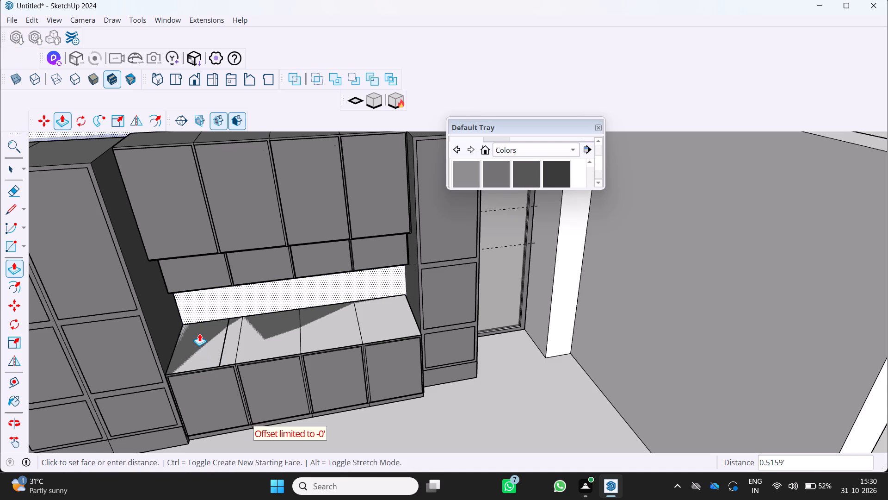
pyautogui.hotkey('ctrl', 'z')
# Push/Pull the small countertop rectangle upward about 0.19 ft to form a slab.
pyautogui.scroll(2, 199, 344)
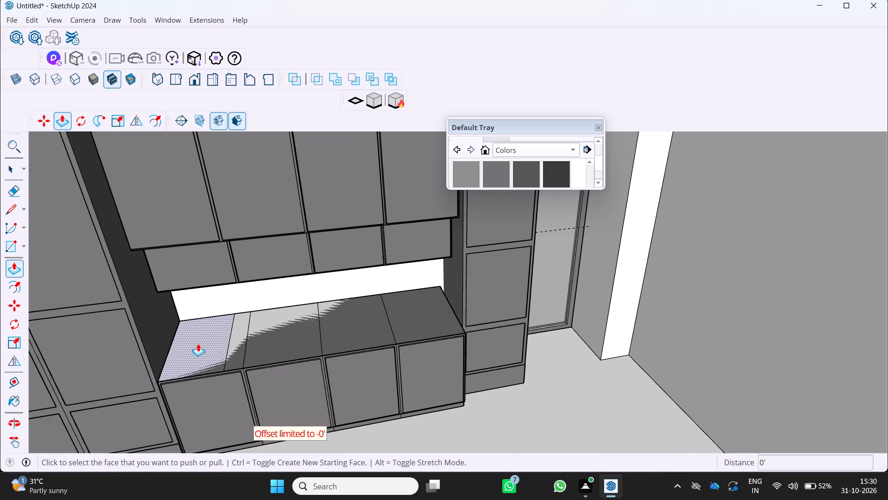
pyautogui.click(200, 347)
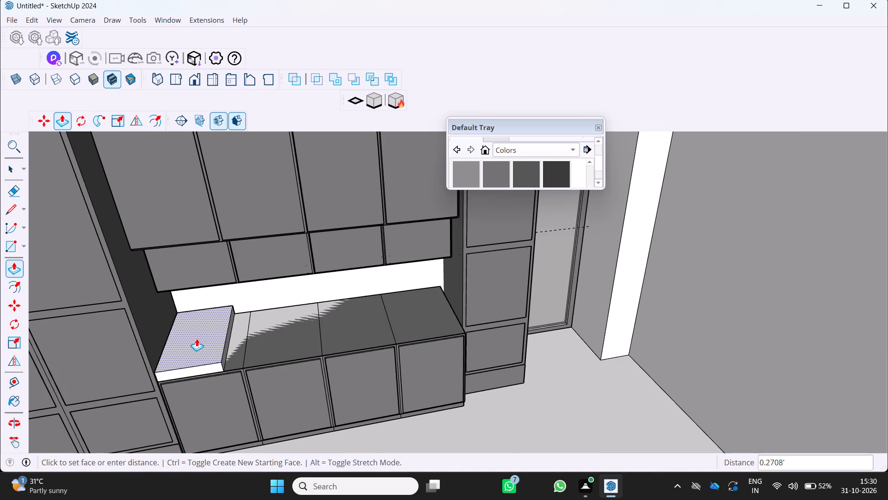
pyautogui.click(197, 342)
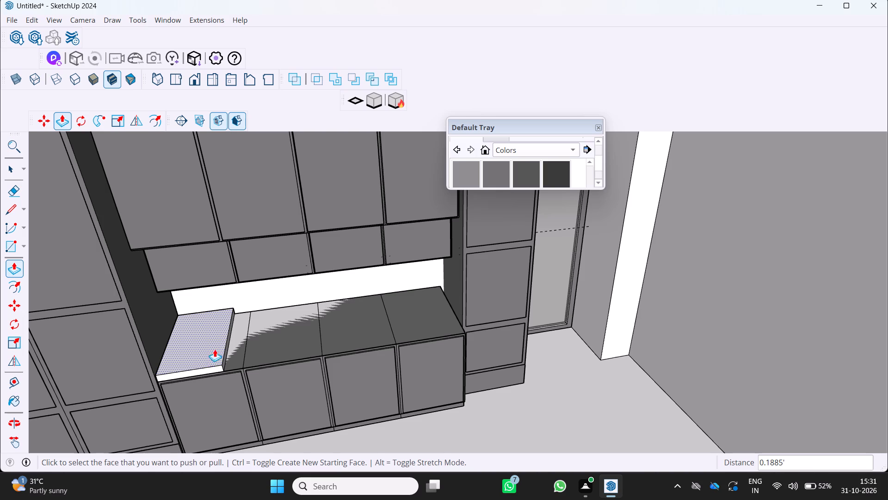
# Pull the slab's front face forward past the base cabinet fronts, finishing with a pull of about 0.08 ft.
pyautogui.moveTo(191, 379); pyautogui.dragTo(177, 331, button='middle')
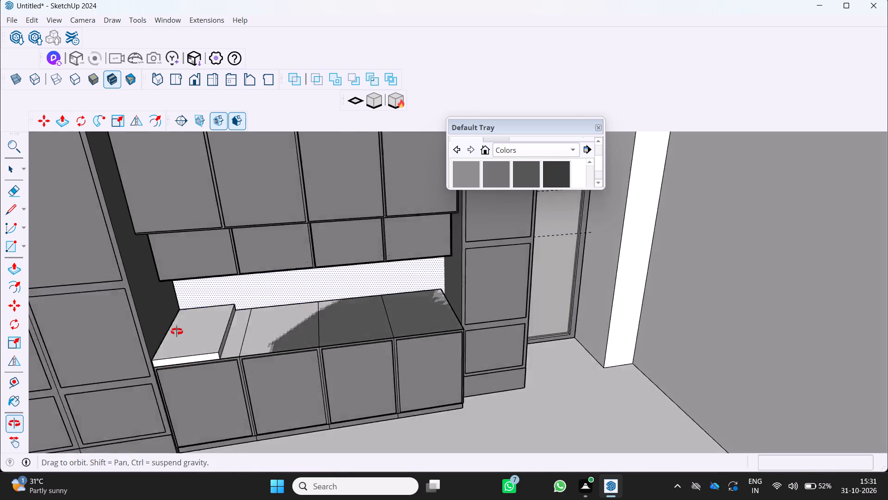
pyautogui.moveTo(177, 331); pyautogui.dragTo(175, 321, button='middle')
pyautogui.scroll(1, 175, 327)
pyautogui.middleClick(175, 321)
pyautogui.scroll(2, 187, 343)
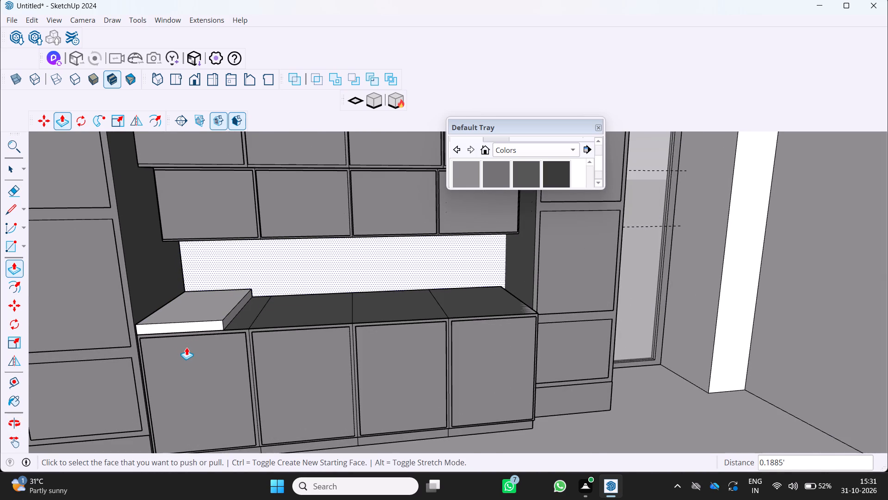
pyautogui.scroll(3, 186, 347)
pyautogui.click(184, 319)
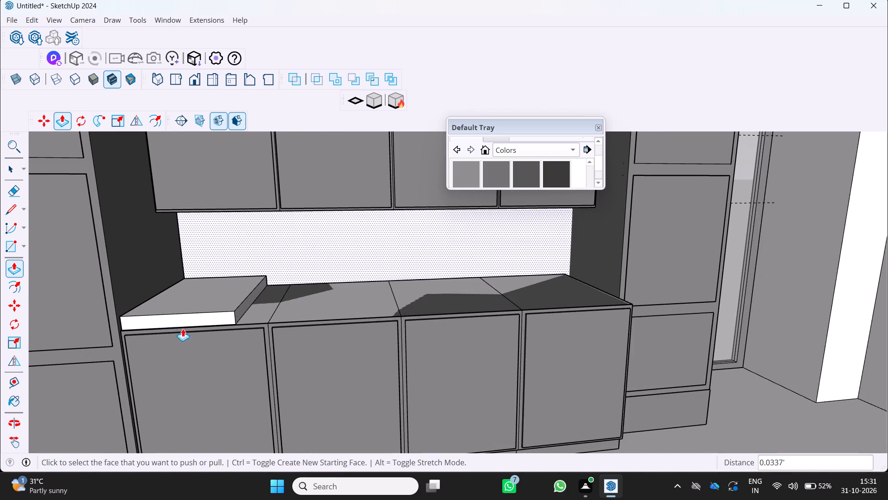
pyautogui.click(173, 317)
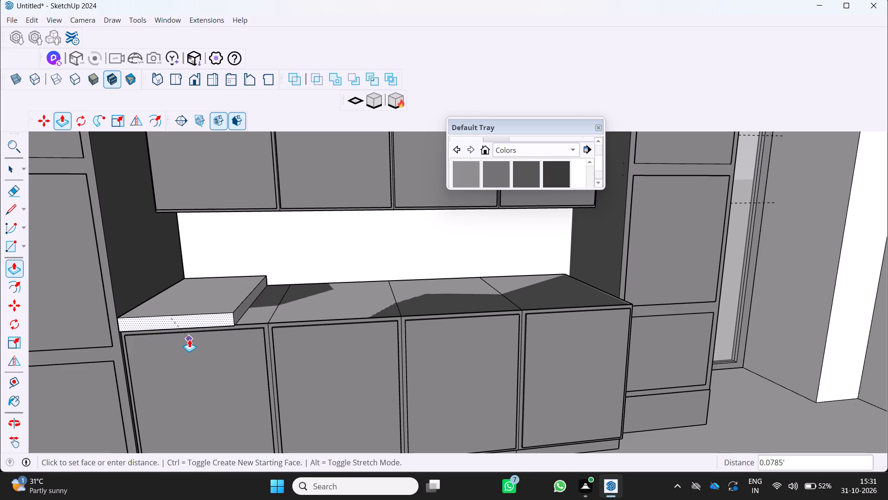
pyautogui.click(190, 340)
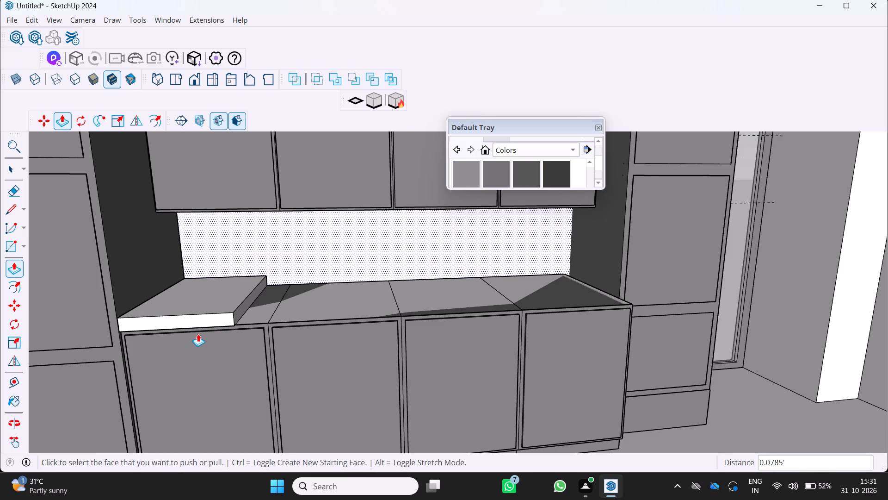
# Push the slab's top face down about 0.09 ft to make the countertop thinner.
pyautogui.moveTo(195, 337); pyautogui.dragTo(149, 348, button='middle')
pyautogui.scroll(1, 178, 338)
pyautogui.middleClick(149, 348)
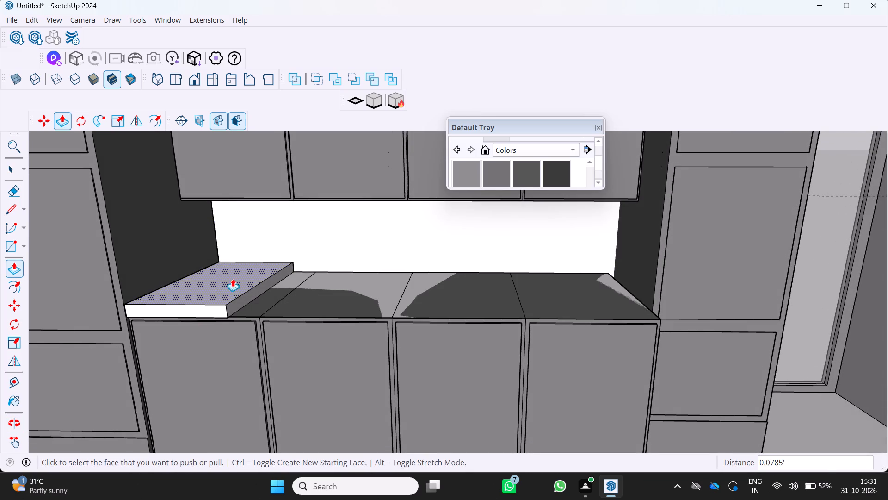
pyautogui.moveTo(218, 284); pyautogui.dragTo(218, 290)
# Extend the slab's free end about 4.69 ft along the base cabinets toward the single tall unit.
pyautogui.scroll(3, 234, 304)
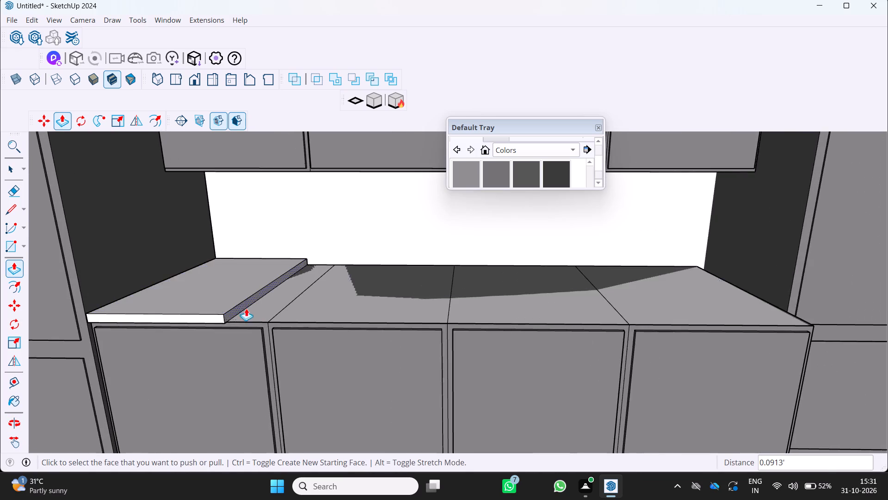
pyautogui.scroll(3, 246, 308)
pyautogui.moveTo(236, 306); pyautogui.dragTo(649, 313)
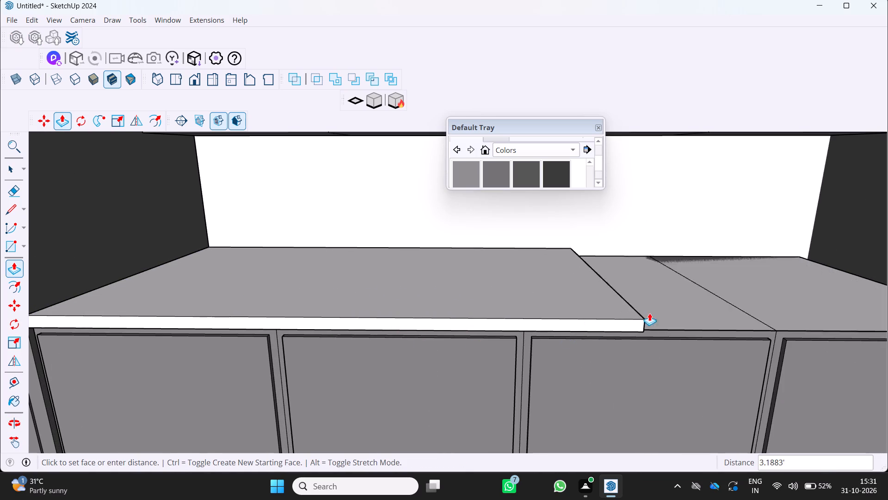
pyautogui.moveTo(649, 313); pyautogui.dragTo(823, 281)
pyautogui.scroll(-12, 801, 277)
pyautogui.moveTo(758, 277); pyautogui.dragTo(695, 258, button='middle')
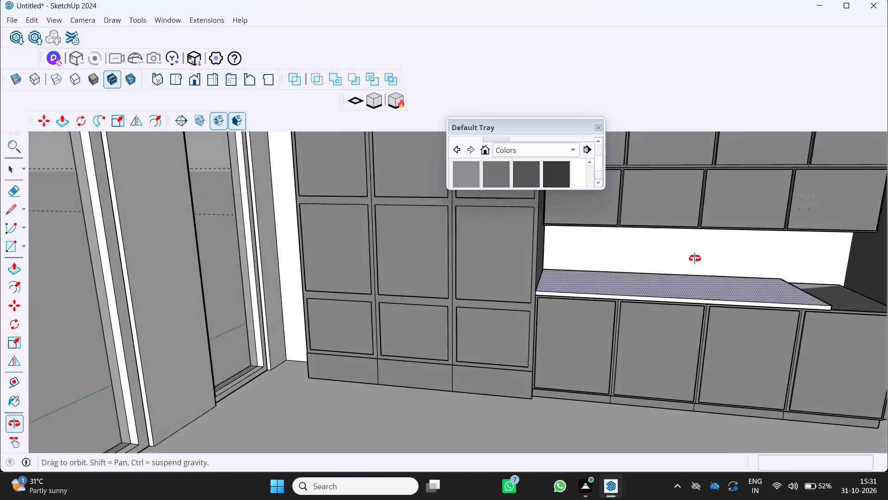
pyautogui.moveTo(695, 258); pyautogui.dragTo(653, 247, button='middle')
pyautogui.scroll(-10, 671, 252)
pyautogui.moveTo(663, 257); pyautogui.dragTo(572, 281, button='middle')
pyautogui.middleClick(572, 281)
pyautogui.scroll(8, 663, 322)
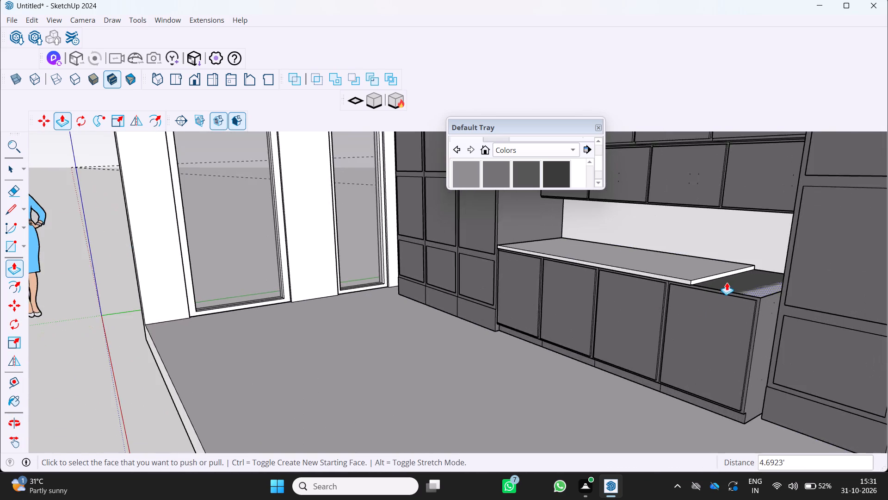
# Push/Pull the countertop slab's free end about 1.36 ft along the base cabinets to meet the single tall unit.
pyautogui.scroll(8, 727, 282)
pyautogui.moveTo(702, 274); pyautogui.dragTo(817, 324)
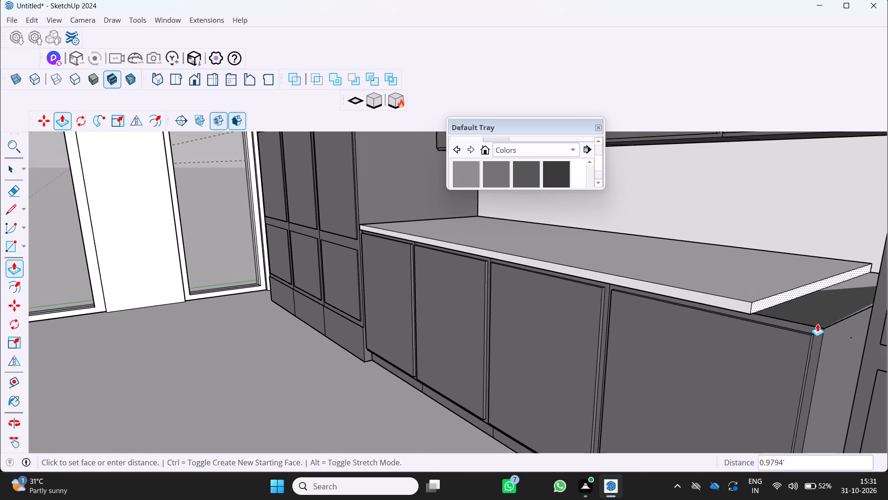
pyautogui.moveTo(817, 324); pyautogui.dragTo(842, 330)
# Examine the countertop's fit between the tall units and the whole cabinet wall from several angles.
pyautogui.scroll(-5, 819, 321)
pyautogui.scroll(-4, 775, 320)
pyautogui.moveTo(723, 322); pyautogui.dragTo(837, 318, button='middle')
pyautogui.scroll(-4, 837, 318)
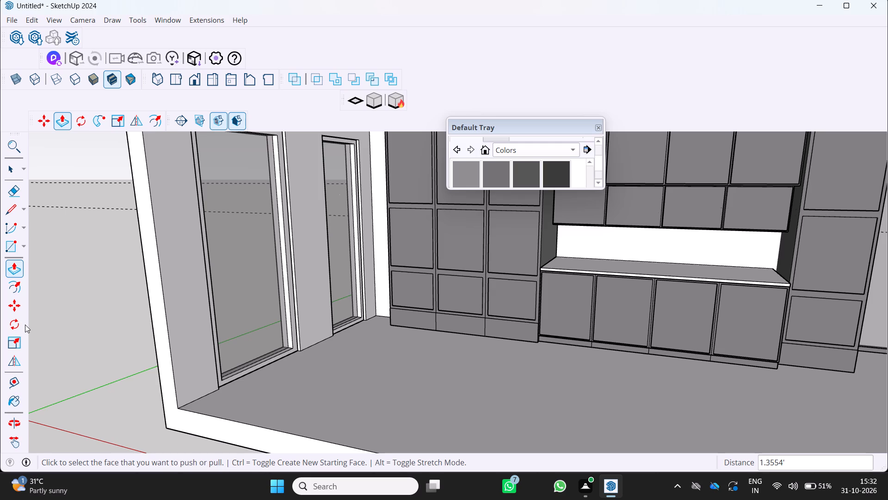
pyautogui.scroll(-2, 589, 268)
pyautogui.moveTo(601, 271); pyautogui.dragTo(673, 344, button='middle')
pyautogui.middleClick(672, 343)
pyautogui.scroll(2, 574, 256)
pyautogui.moveTo(571, 260); pyautogui.dragTo(506, 319, button='middle')
pyautogui.scroll(-3, 505, 332)
pyautogui.moveTo(524, 324); pyautogui.dragTo(535, 281, button='middle')
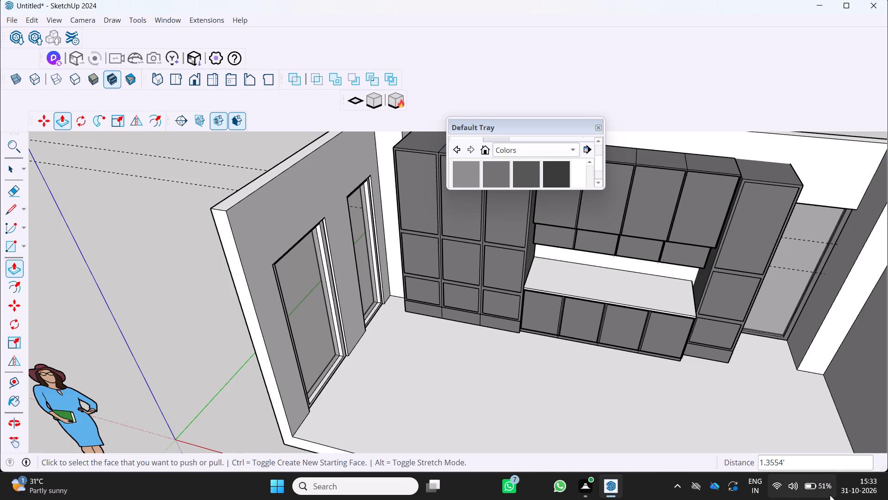
# Look through the Tile material collection for a suitable finish.
pyautogui.click(527, 154)
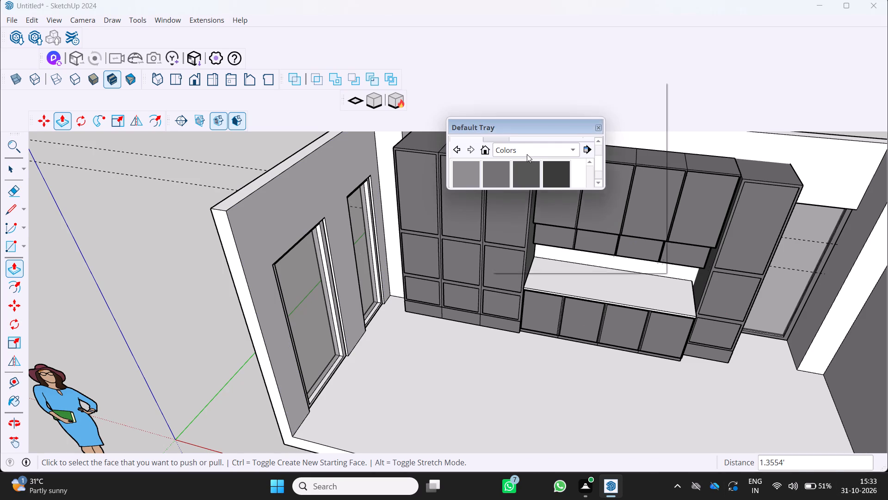
pyautogui.click(508, 236)
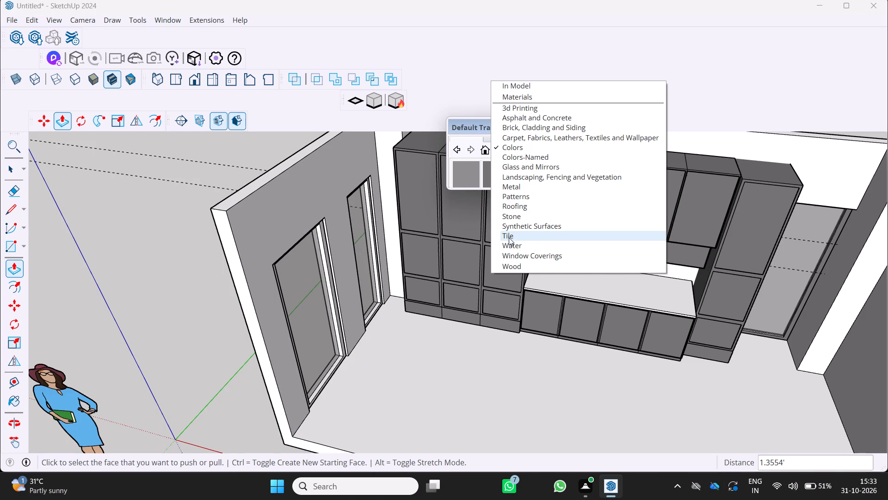
pyautogui.scroll(-2, 518, 176)
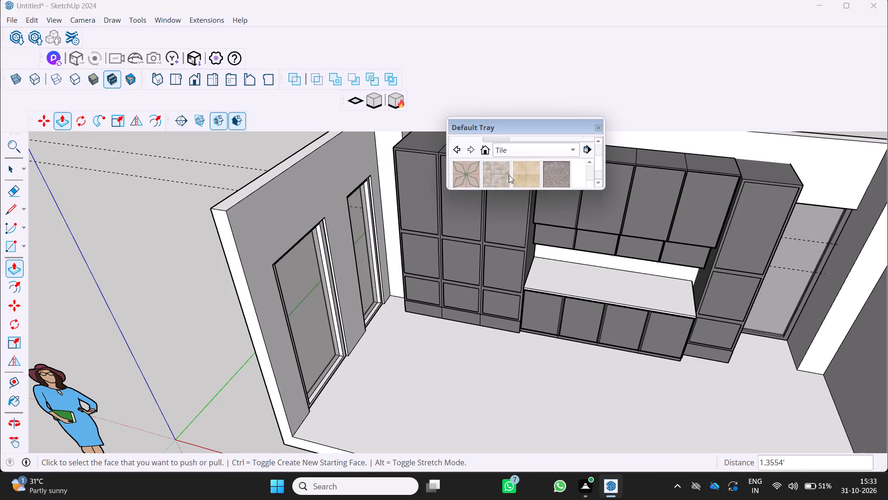
pyautogui.scroll(-9, 491, 168)
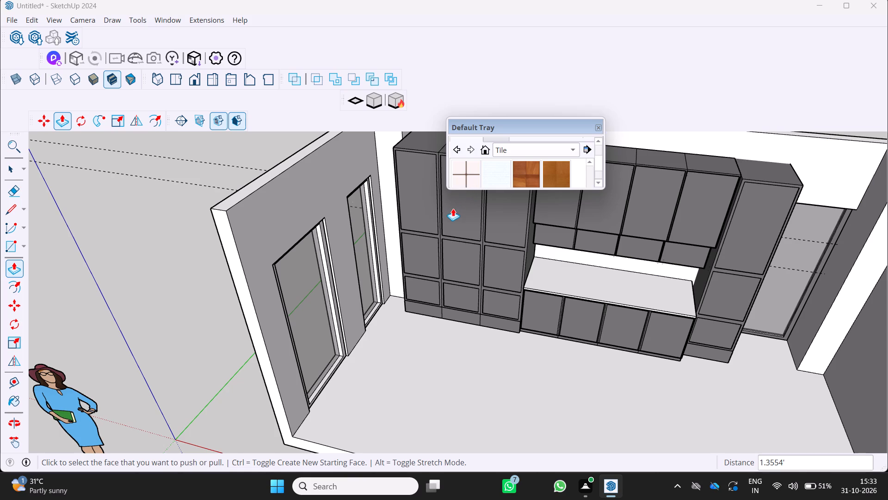
pyautogui.scroll(-6, 493, 173)
pyautogui.scroll(5, 499, 177)
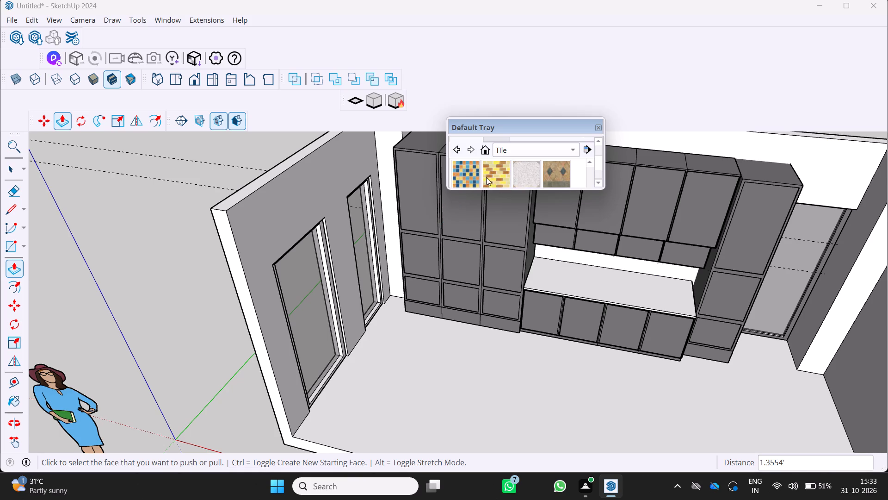
pyautogui.scroll(4, 487, 181)
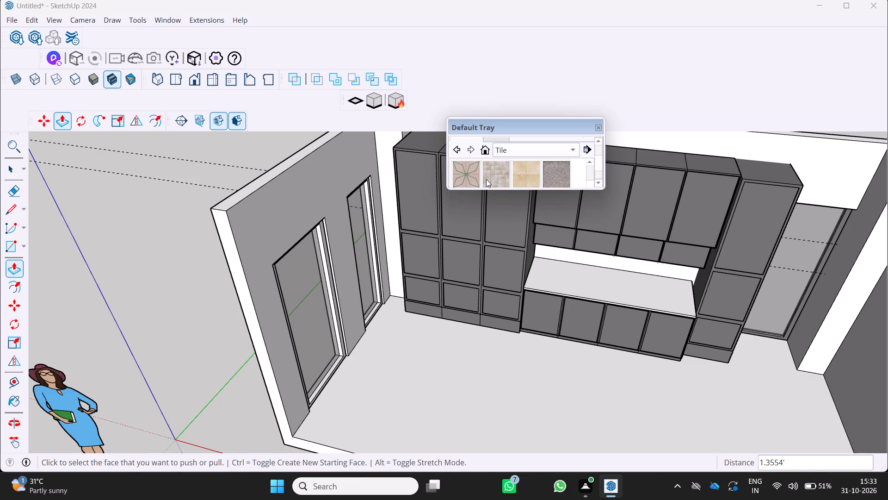
pyautogui.scroll(7, 495, 174)
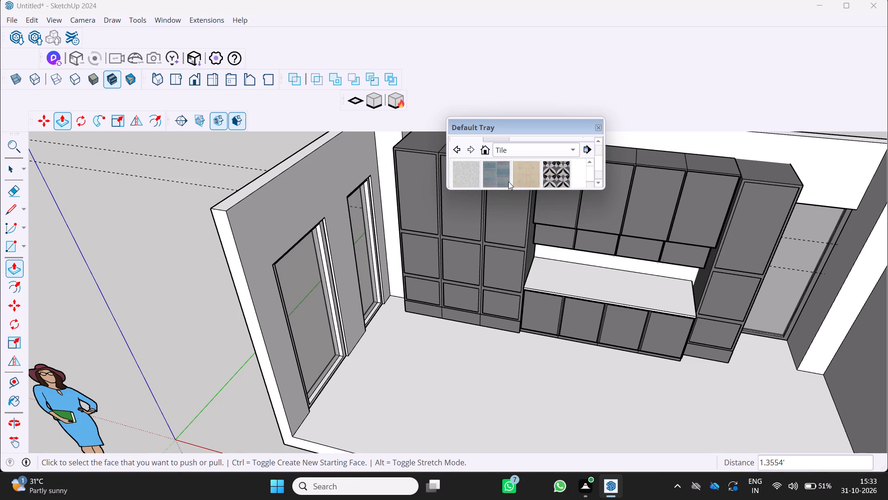
# Check the Water material collection, and look through the Tile collection again for a suitable finish.
pyautogui.click(548, 152)
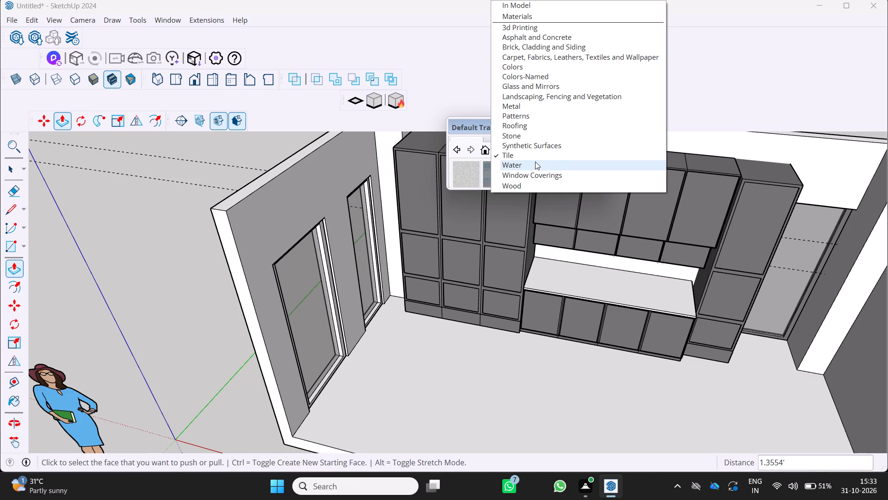
pyautogui.click(535, 162)
pyautogui.scroll(-5, 483, 171)
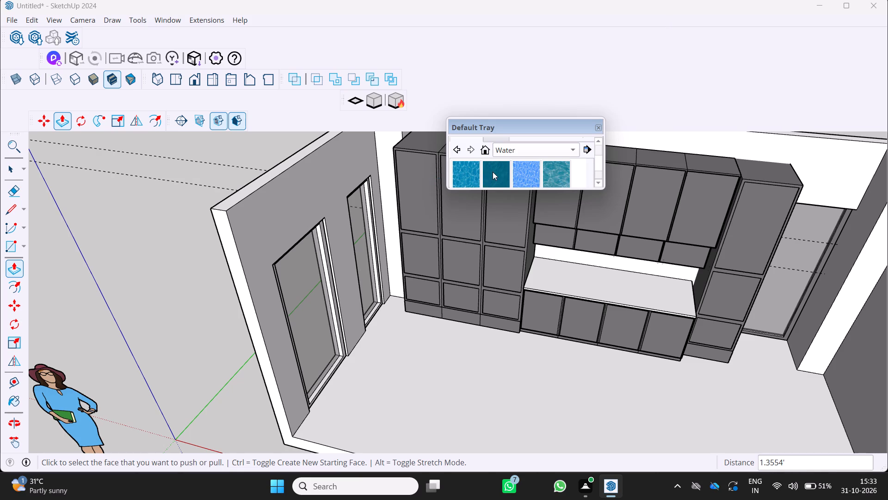
pyautogui.moveTo(543, 149); pyautogui.dragTo(540, 153)
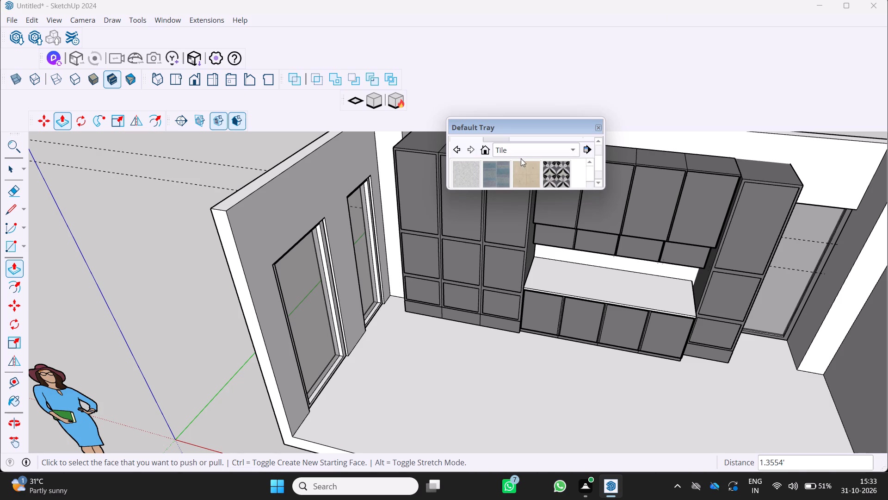
pyautogui.scroll(-2, 472, 206)
pyautogui.scroll(-2, 473, 165)
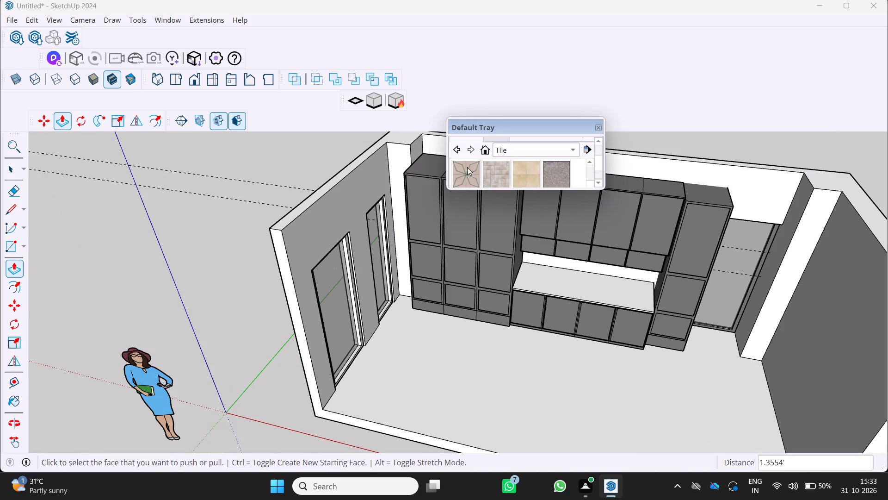
pyautogui.scroll(-12, 467, 167)
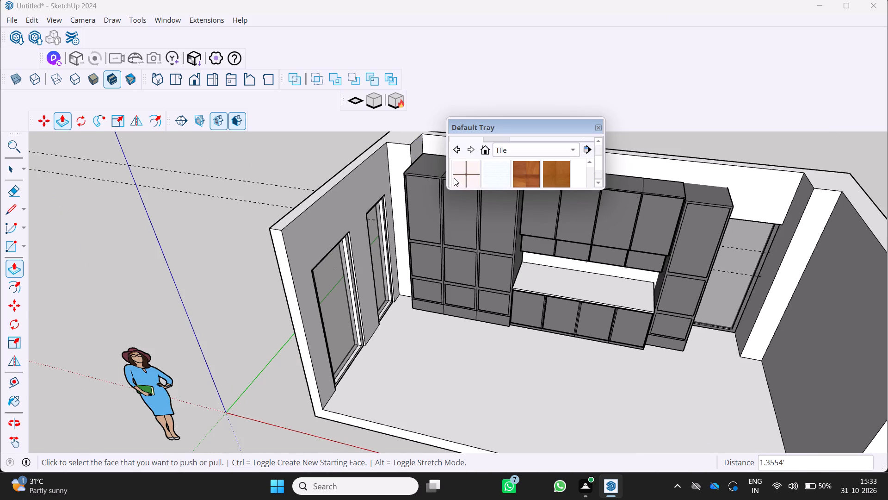
pyautogui.scroll(-3, 456, 179)
pyautogui.scroll(2, 484, 179)
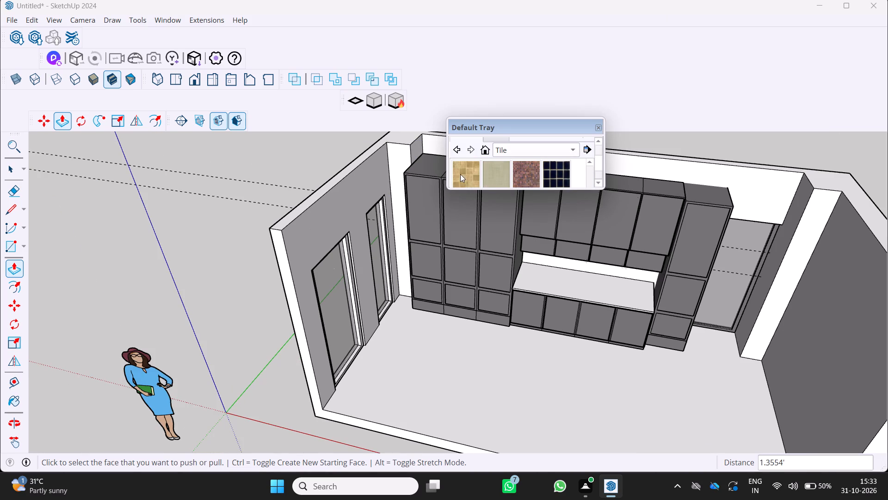
pyautogui.scroll(1, 493, 186)
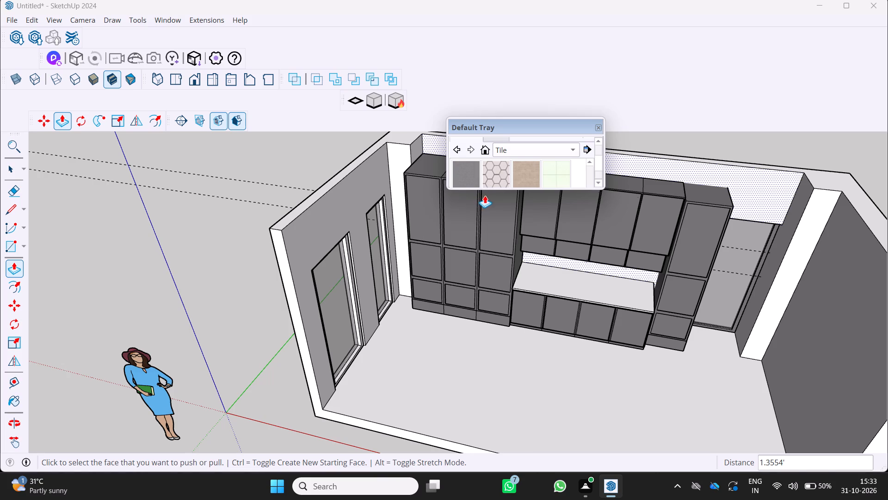
pyautogui.scroll(2, 492, 181)
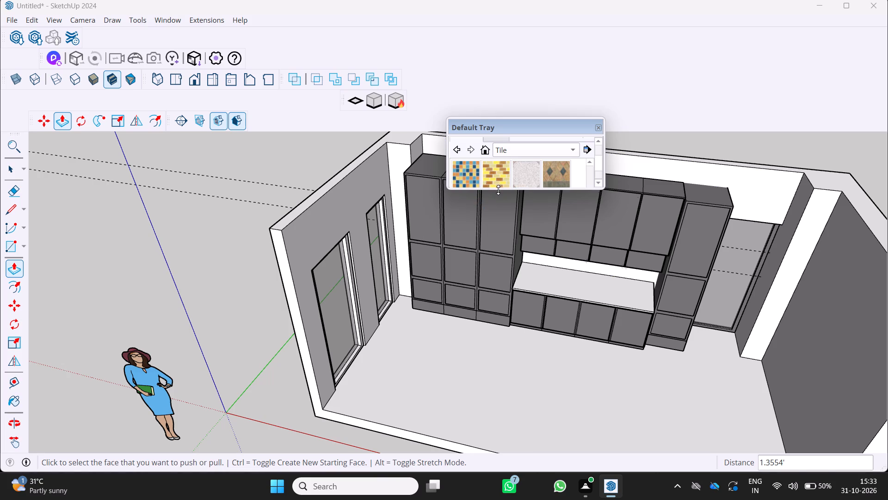
pyautogui.scroll(3, 534, 177)
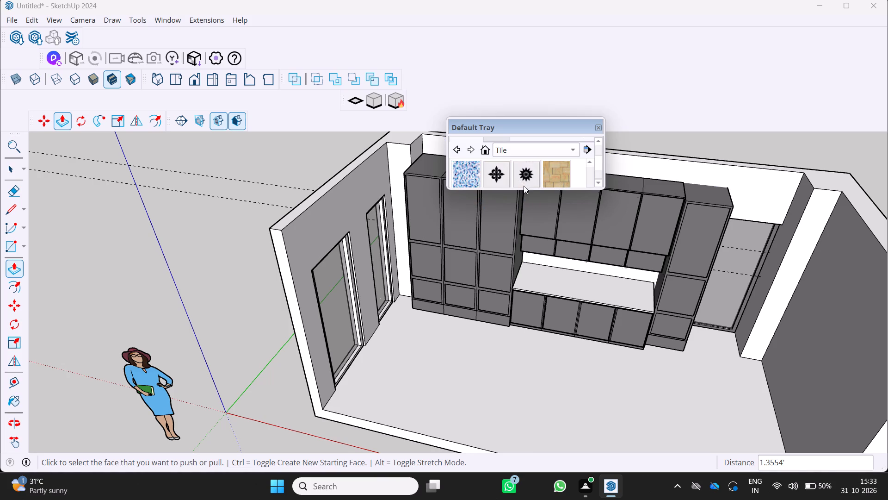
pyautogui.scroll(5, 530, 192)
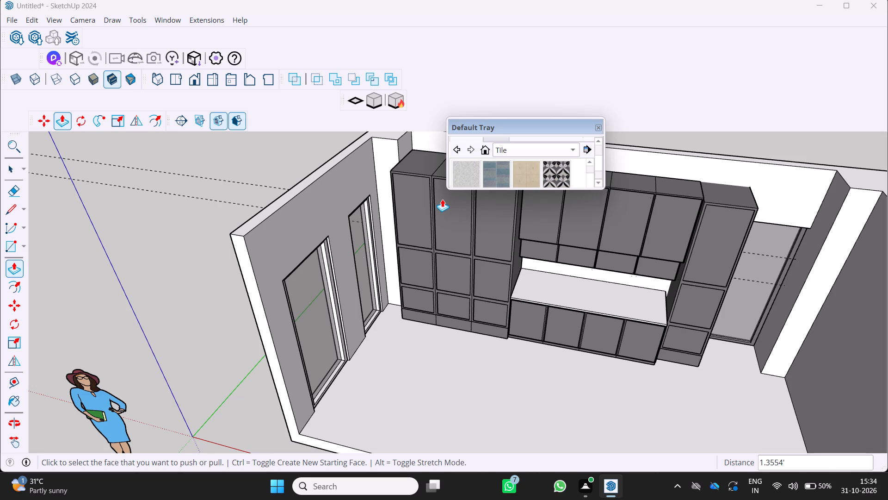
# Paint the countertop's top face with Carrera Marble from the Stone material collection.
pyautogui.click(567, 150)
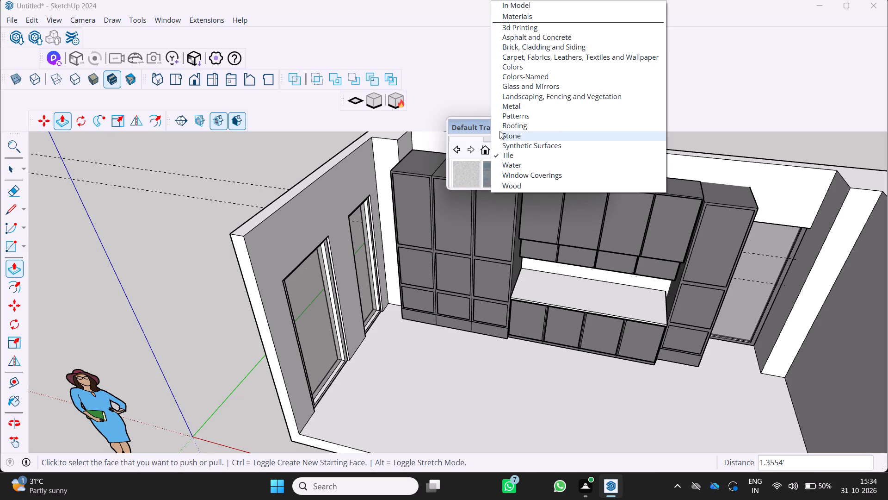
pyautogui.click(503, 133)
pyautogui.click(462, 176)
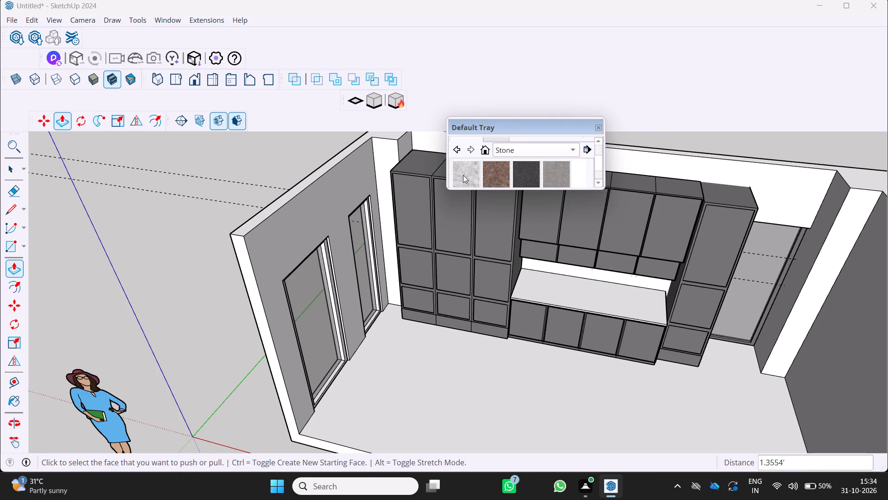
pyautogui.click(589, 306)
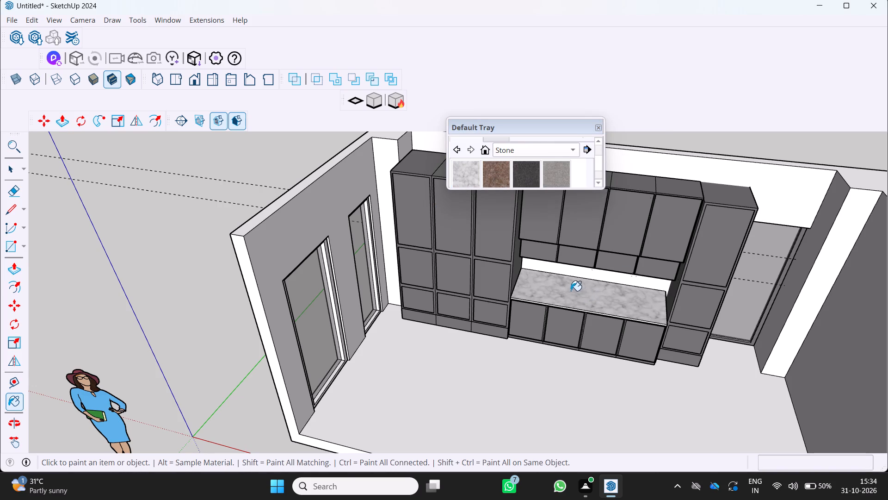
# Bring the wall strip above the countertop into view and look through the Tile material collection for a backsplash finish.
pyautogui.moveTo(556, 283); pyautogui.dragTo(536, 201, button='middle')
pyautogui.middleClick(539, 200)
pyautogui.scroll(3, 583, 290)
pyautogui.moveTo(580, 287); pyautogui.dragTo(606, 246, button='middle')
pyautogui.scroll(3, 580, 297)
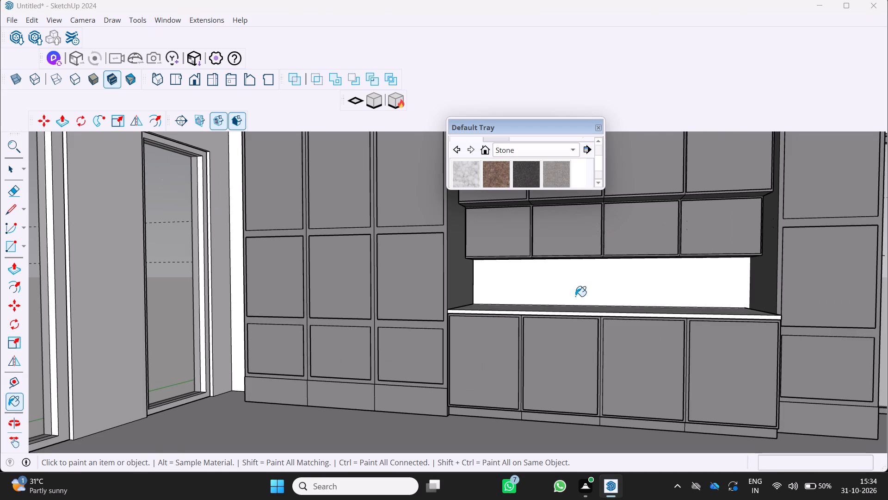
pyautogui.click(529, 153)
pyautogui.click(514, 171)
pyautogui.scroll(-4, 513, 169)
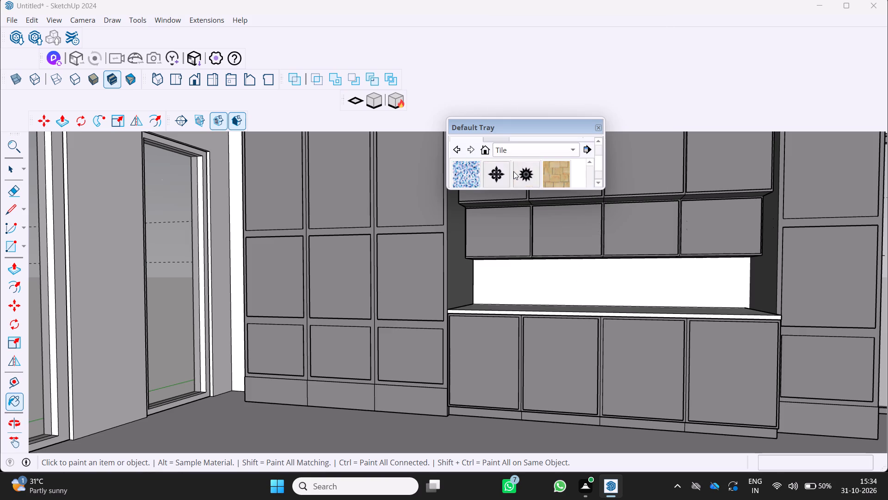
pyautogui.scroll(-6, 513, 172)
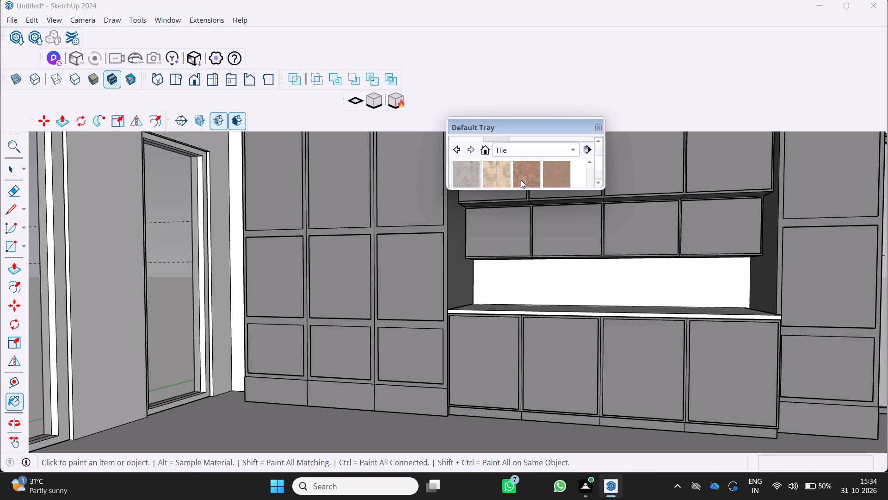
pyautogui.scroll(-3, 574, 162)
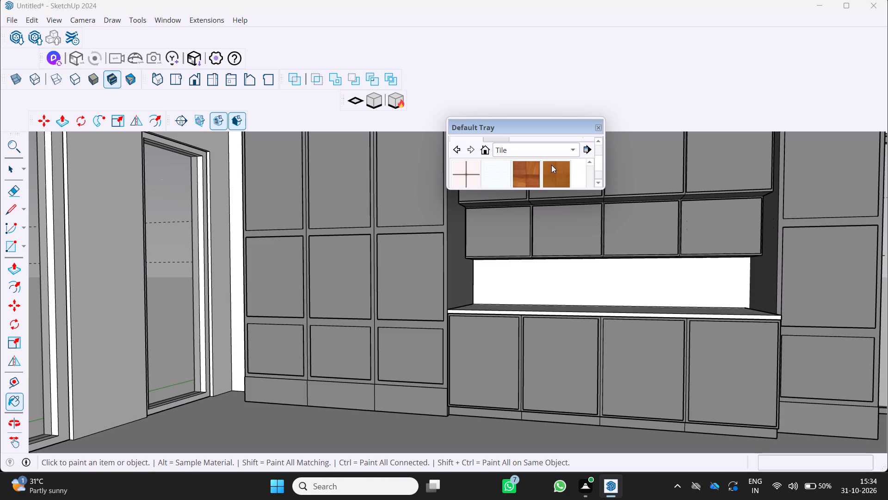
pyautogui.scroll(-6, 549, 166)
# Return to the material collection list, keep Tile chosen, and look through its swatches again for a backsplash finish.
pyautogui.moveTo(594, 162); pyautogui.dragTo(603, 172)
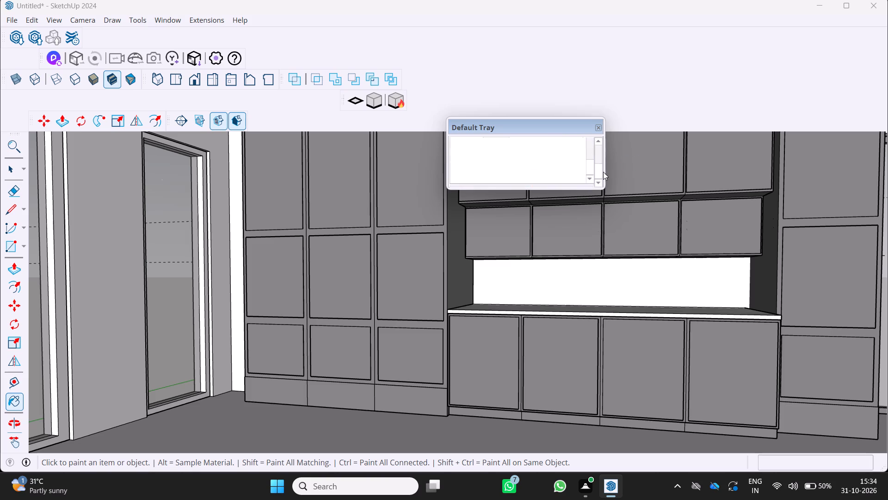
pyautogui.moveTo(603, 172); pyautogui.dragTo(603, 175)
pyautogui.moveTo(600, 172); pyautogui.dragTo(598, 165)
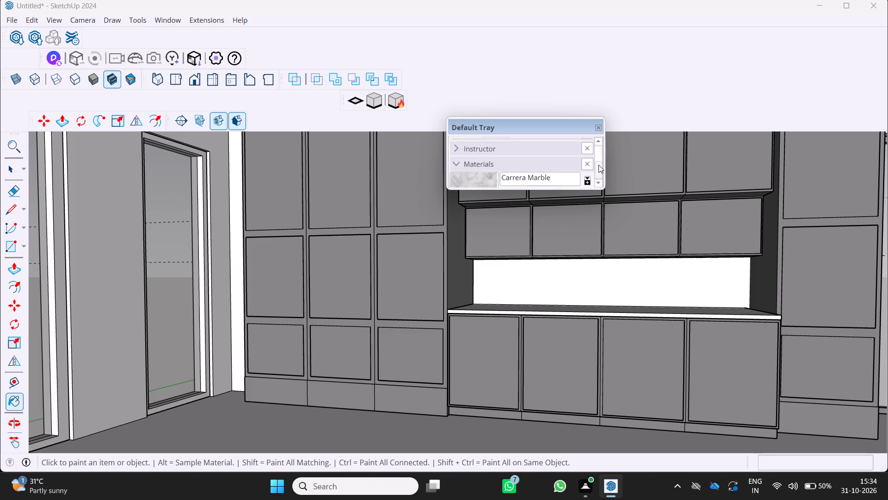
pyautogui.moveTo(598, 165); pyautogui.dragTo(596, 161)
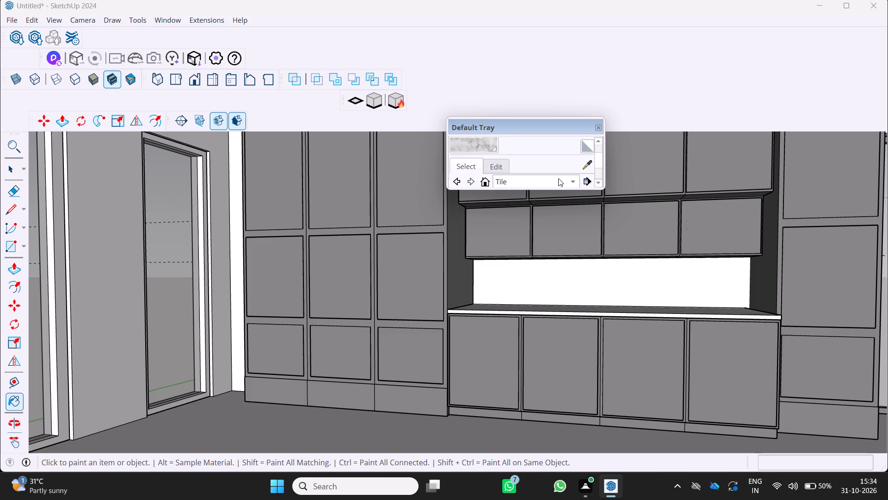
pyautogui.click(542, 181)
pyautogui.click(535, 177)
pyautogui.scroll(-6, 549, 175)
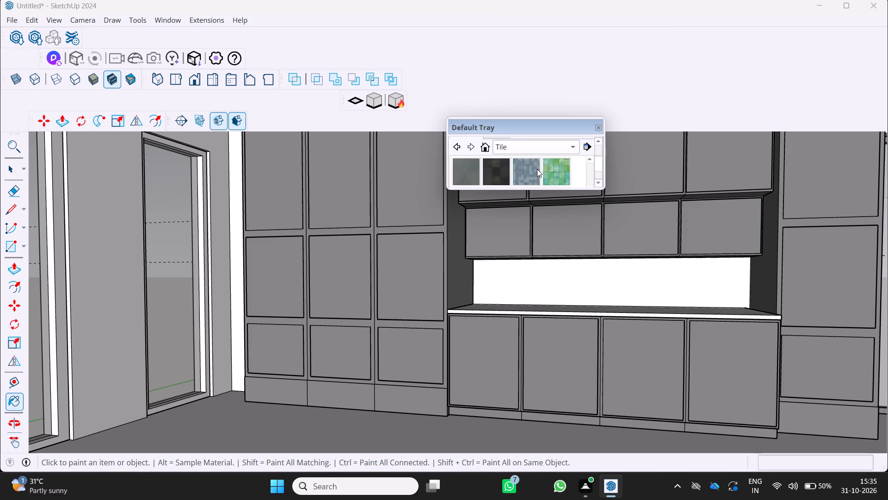
pyautogui.scroll(-7, 537, 169)
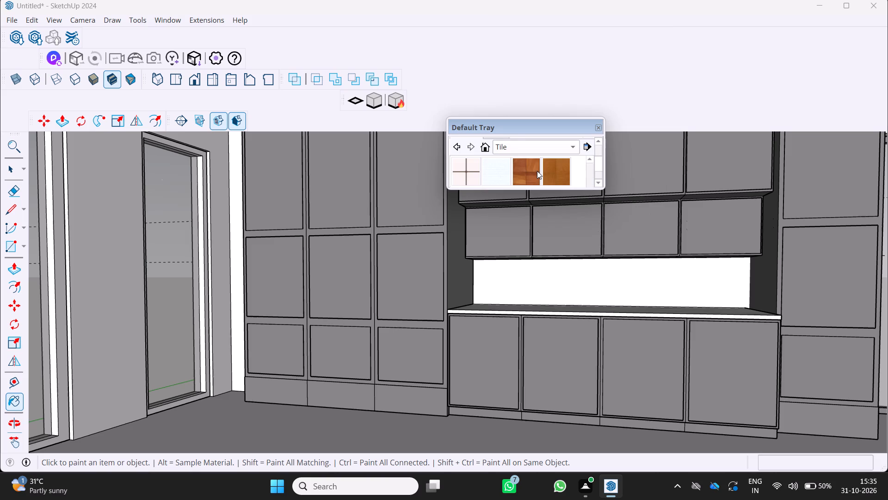
pyautogui.scroll(-2, 537, 171)
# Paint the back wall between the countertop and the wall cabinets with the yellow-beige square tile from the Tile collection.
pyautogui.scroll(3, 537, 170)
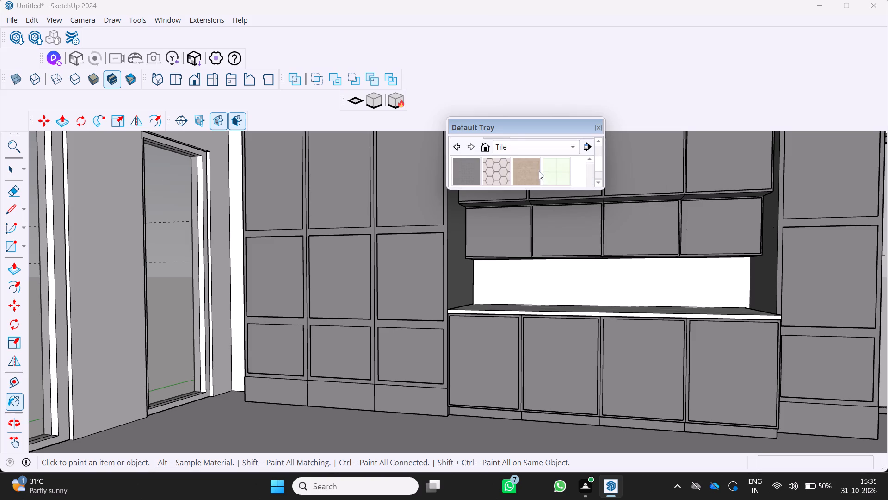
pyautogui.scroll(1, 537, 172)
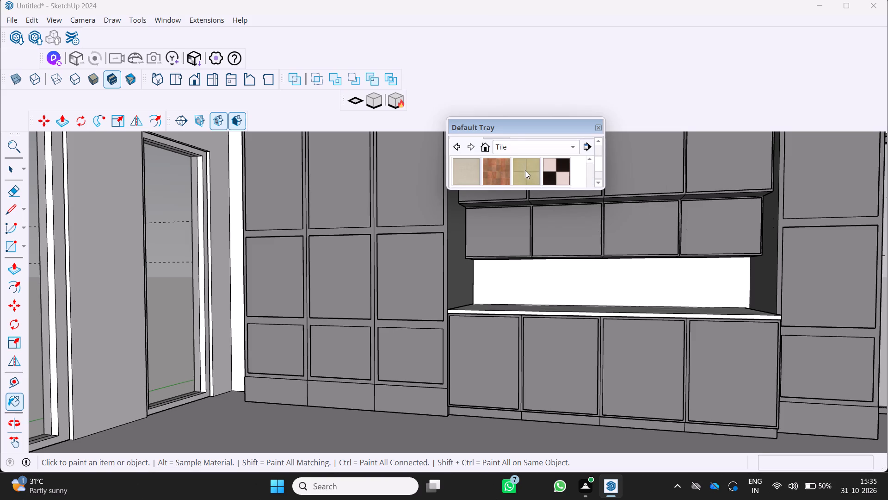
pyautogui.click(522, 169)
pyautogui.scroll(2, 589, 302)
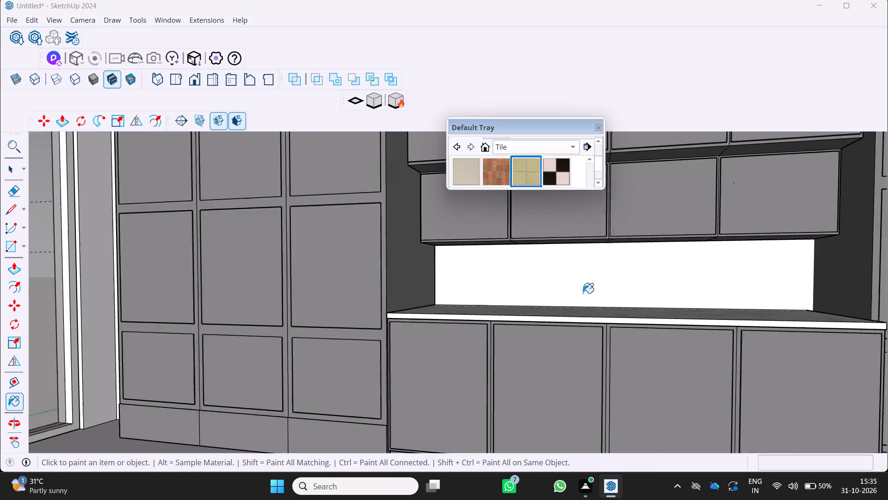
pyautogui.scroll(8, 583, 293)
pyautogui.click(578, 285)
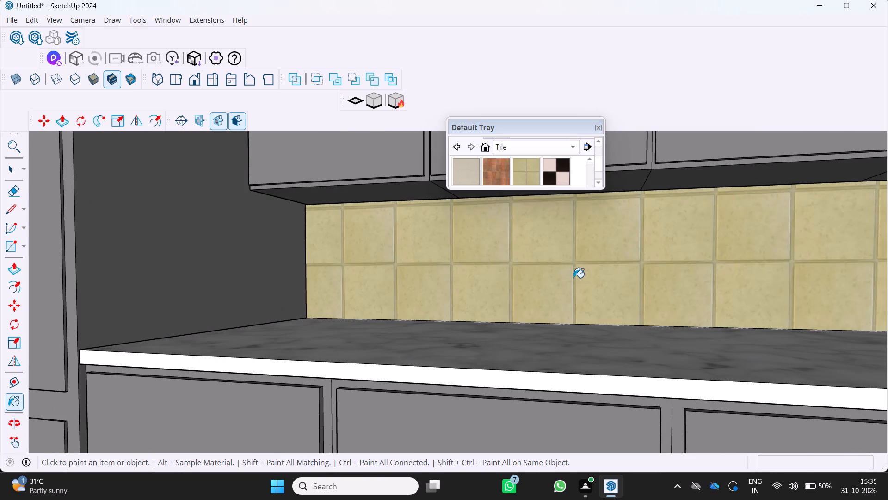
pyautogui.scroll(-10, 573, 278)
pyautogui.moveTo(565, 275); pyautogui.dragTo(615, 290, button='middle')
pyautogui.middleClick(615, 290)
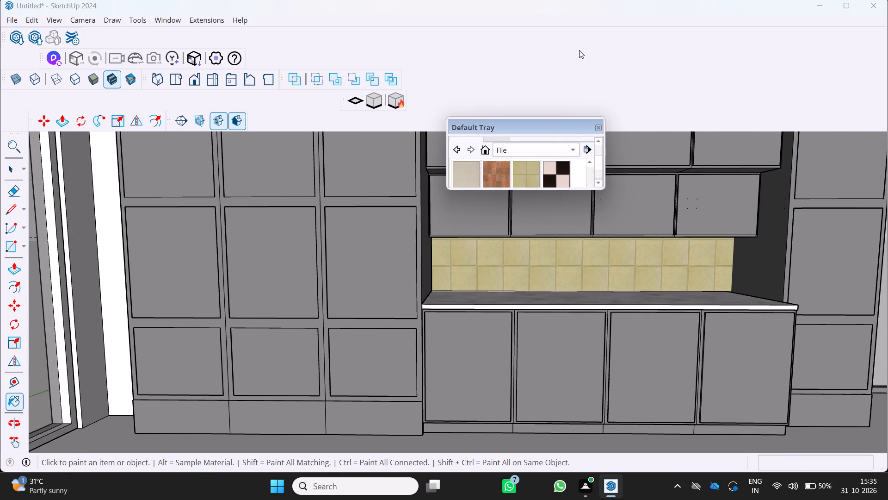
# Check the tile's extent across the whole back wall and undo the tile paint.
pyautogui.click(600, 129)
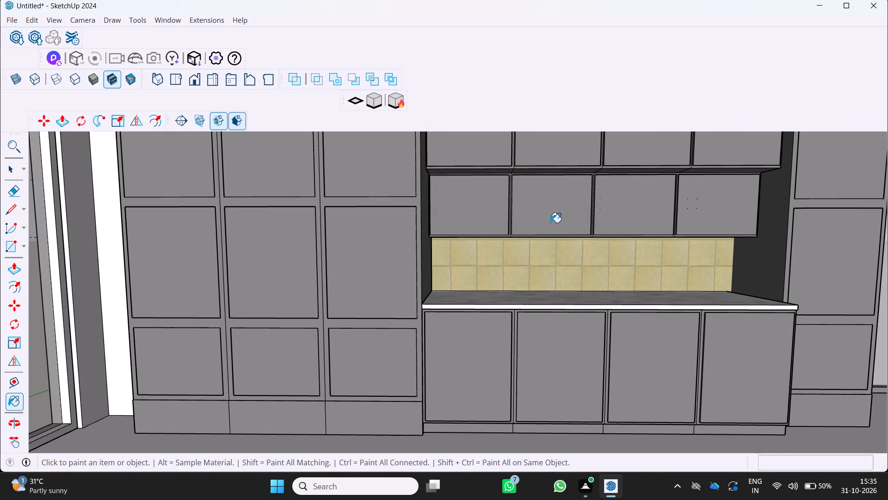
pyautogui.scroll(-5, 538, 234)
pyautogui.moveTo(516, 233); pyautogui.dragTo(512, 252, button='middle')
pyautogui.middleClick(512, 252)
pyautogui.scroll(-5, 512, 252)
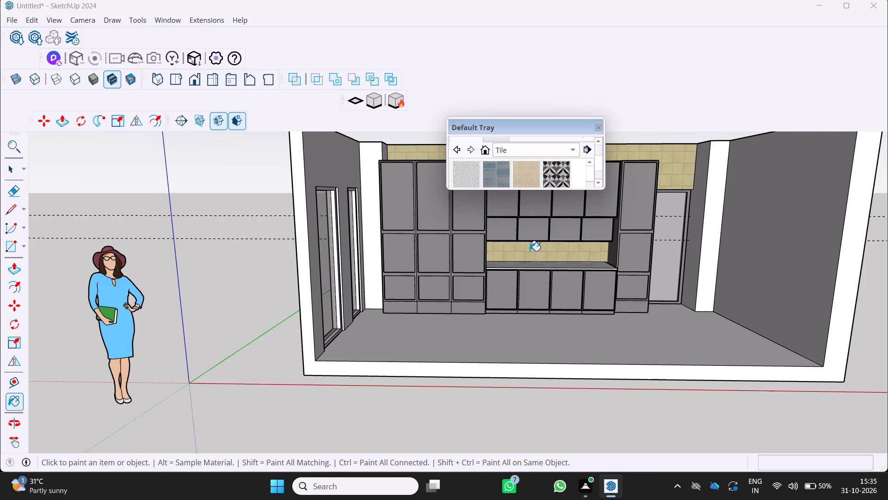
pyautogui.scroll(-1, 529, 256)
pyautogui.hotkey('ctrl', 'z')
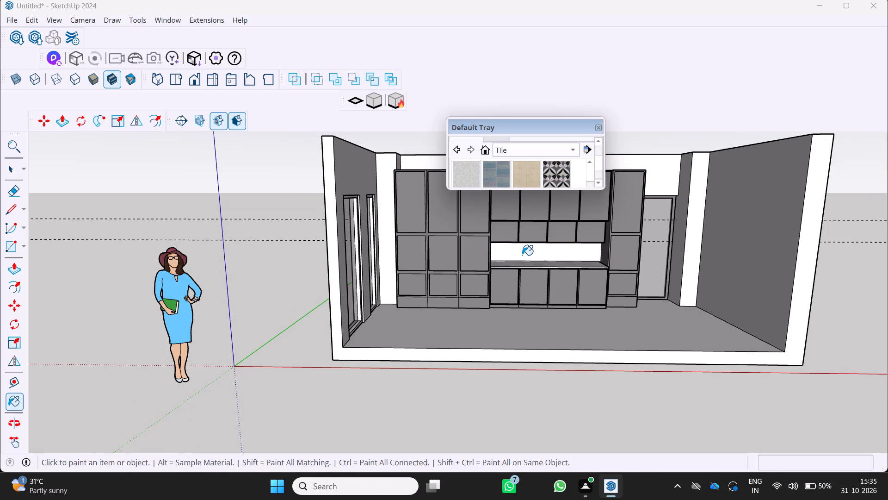
# Draw a backsplash rectangle about 1.35' by 7.59' on the back wall, from the wall cabinets' underside to the countertop between the tall units.
pyautogui.moveTo(506, 250); pyautogui.dragTo(469, 195, button='middle')
pyautogui.scroll(1, 494, 227)
pyautogui.scroll(2, 598, 228)
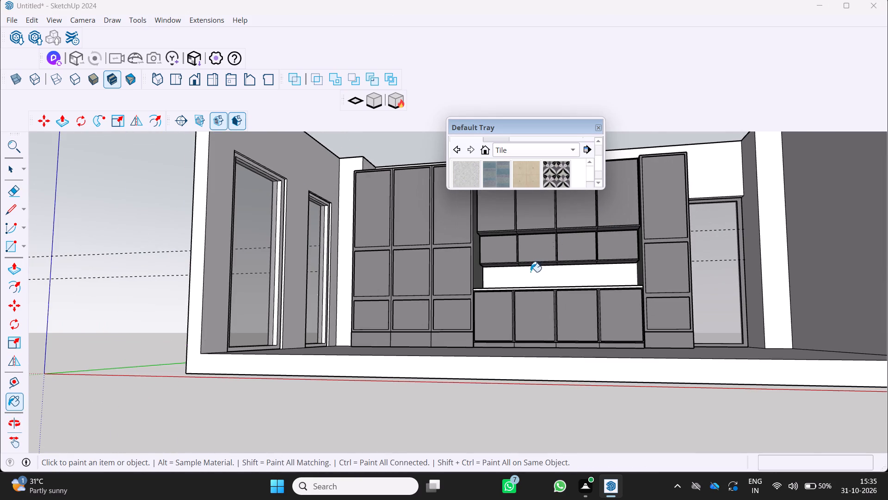
pyautogui.press('r')
pyautogui.scroll(5, 524, 267)
pyautogui.moveTo(477, 267); pyautogui.dragTo(495, 296, button='middle')
pyautogui.scroll(11, 478, 280)
pyautogui.moveTo(461, 246); pyautogui.dragTo(457, 233, button='middle')
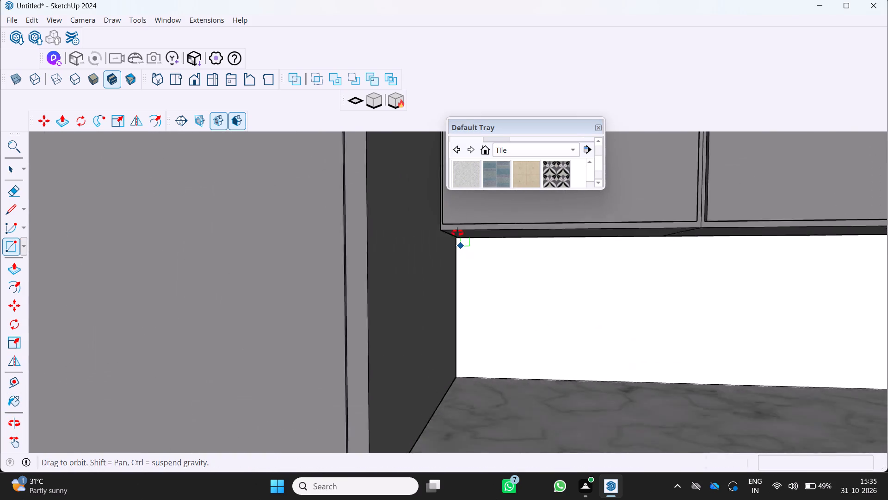
pyautogui.moveTo(457, 233); pyautogui.dragTo(451, 201, button='middle')
pyautogui.middleClick(451, 201)
pyautogui.scroll(7, 469, 260)
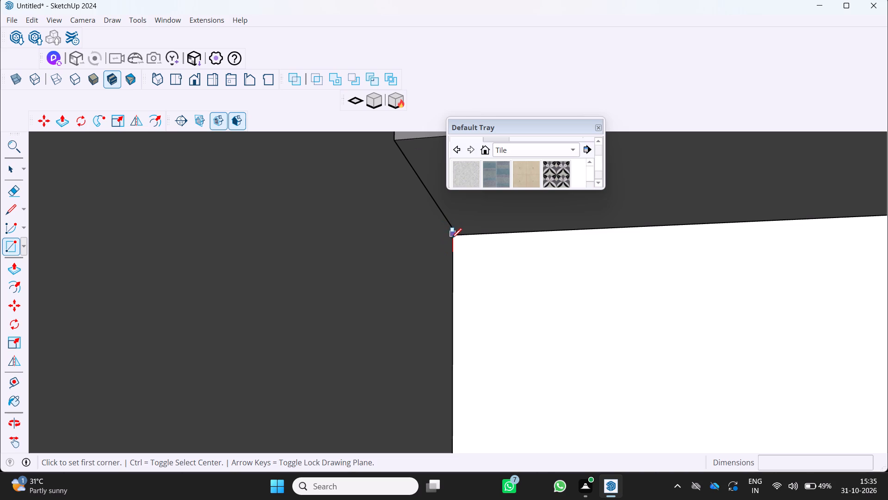
pyautogui.click(453, 237)
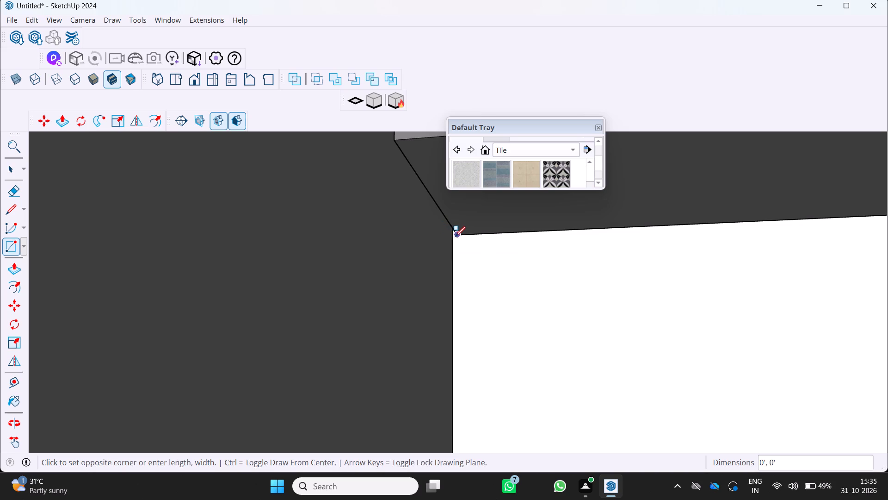
pyautogui.hotkey('ctrl', 'z')
pyautogui.scroll(5, 449, 247)
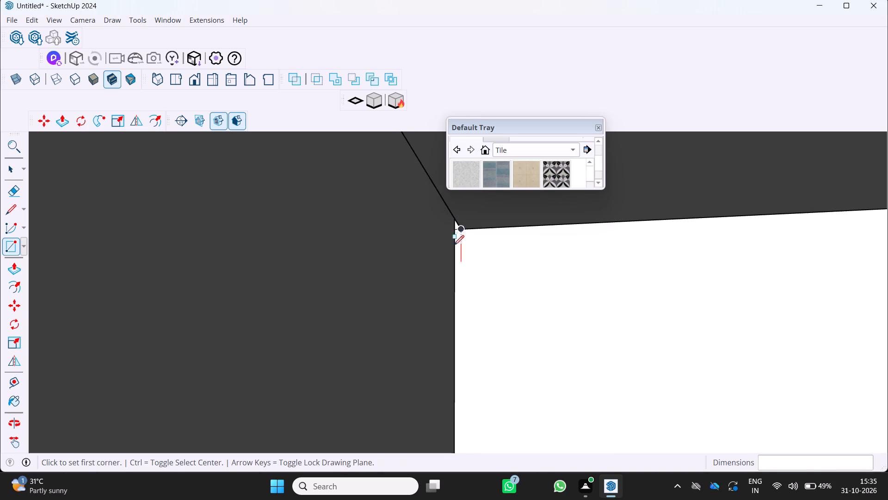
pyautogui.scroll(4, 454, 245)
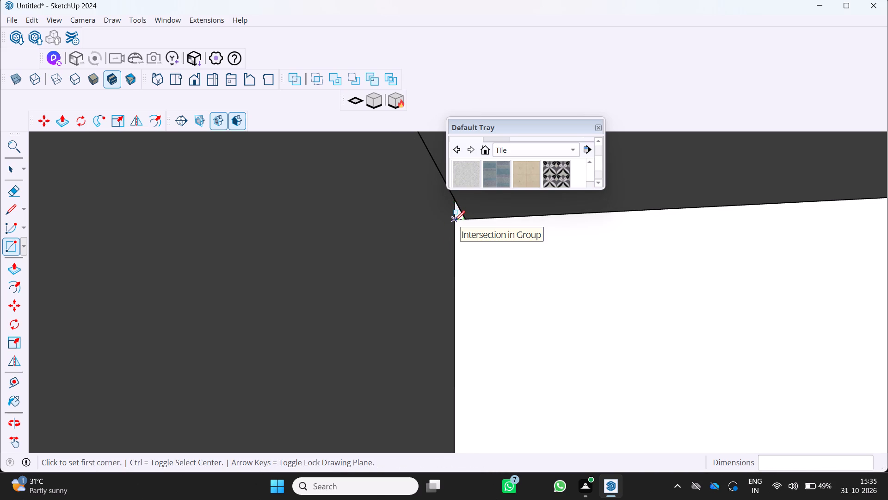
pyautogui.press('r')
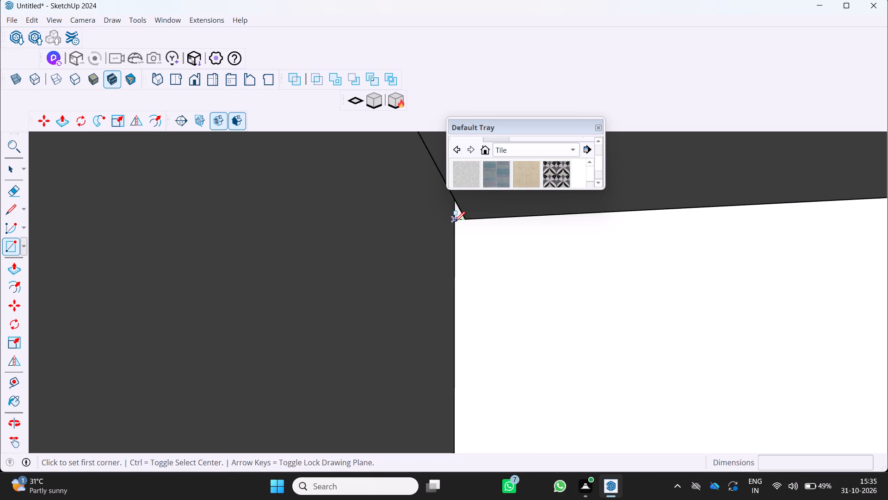
pyautogui.click(455, 222)
pyautogui.scroll(-20, 458, 230)
pyautogui.scroll(-1, 458, 230)
pyautogui.scroll(-4, 668, 313)
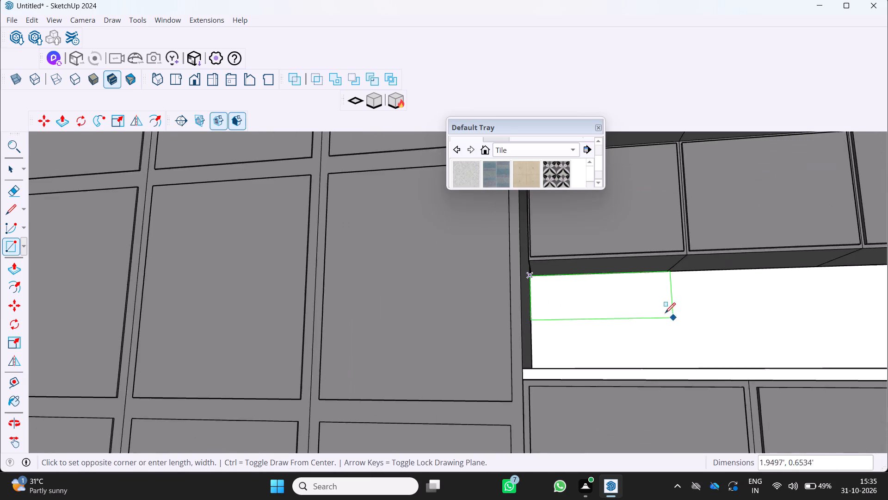
pyautogui.scroll(-15, 665, 313)
pyautogui.moveTo(794, 302); pyautogui.dragTo(765, 325, button='middle')
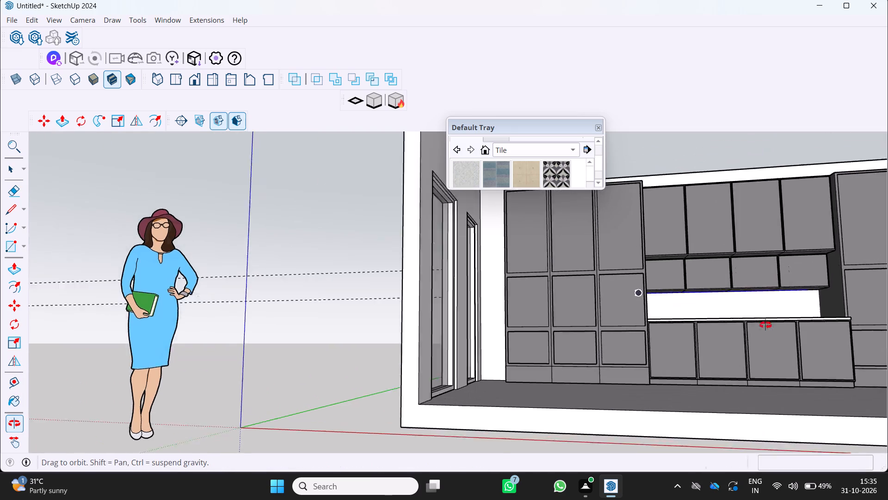
pyautogui.moveTo(765, 325); pyautogui.dragTo(762, 329, button='middle')
pyautogui.scroll(10, 848, 313)
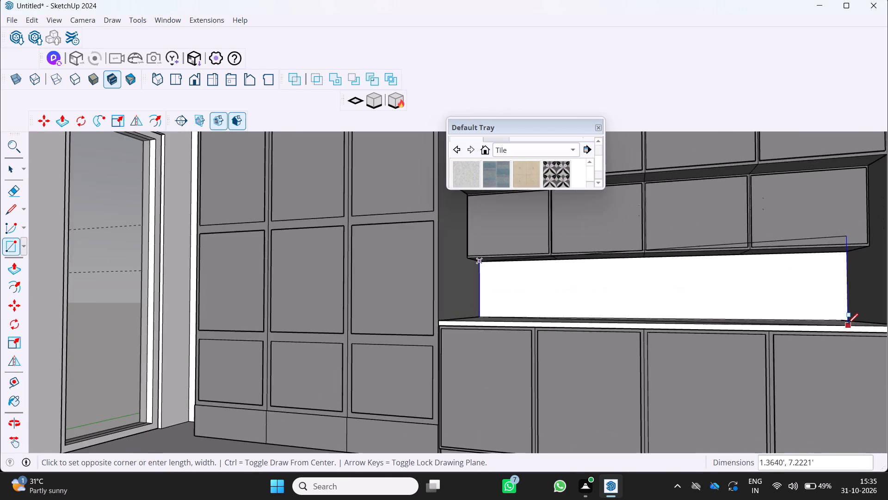
pyautogui.scroll(13, 848, 324)
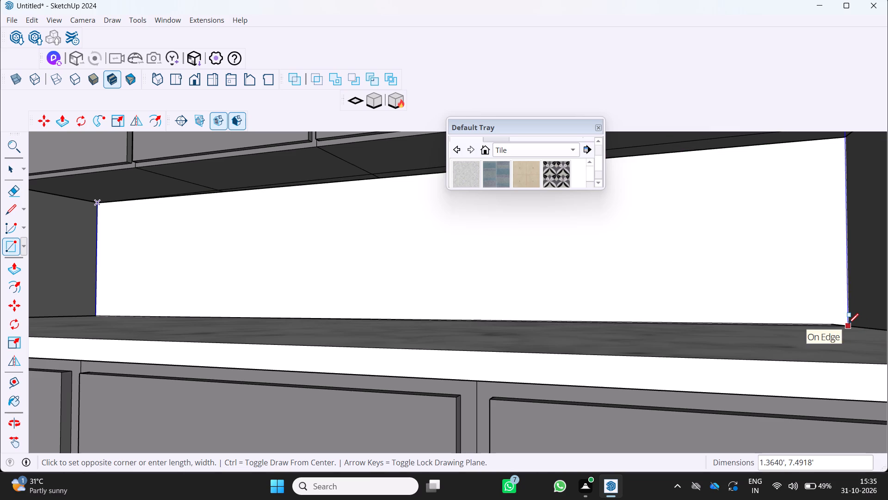
pyautogui.scroll(7, 851, 323)
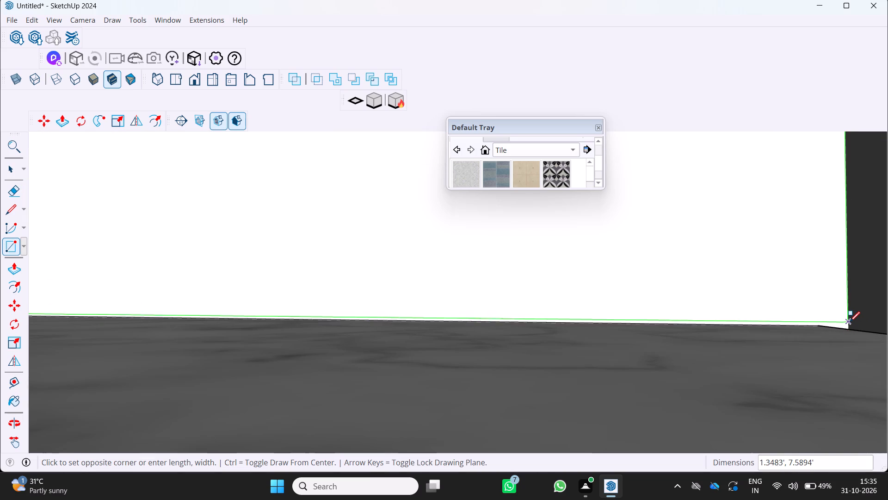
pyautogui.click(848, 325)
# Paint the new backsplash rectangle above the countertop with the yellow-beige square tile from the Tile collection.
pyautogui.scroll(-4, 845, 323)
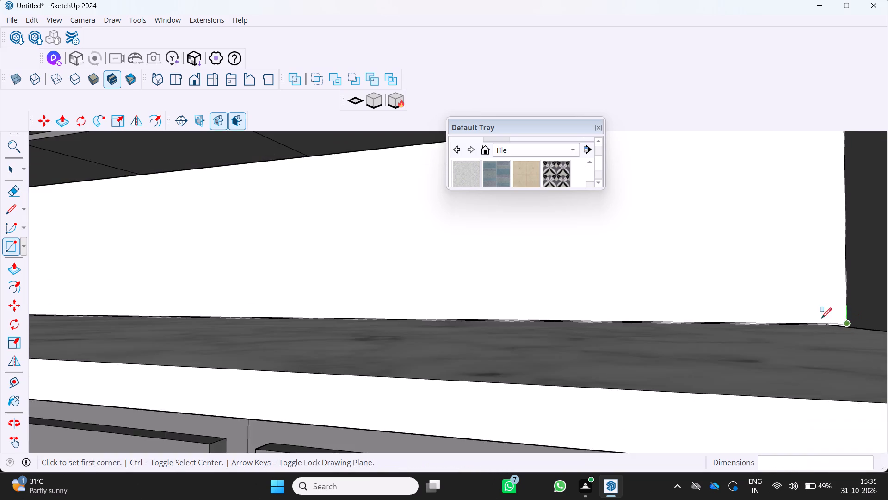
pyautogui.scroll(-17, 821, 318)
pyautogui.scroll(-2, 547, 169)
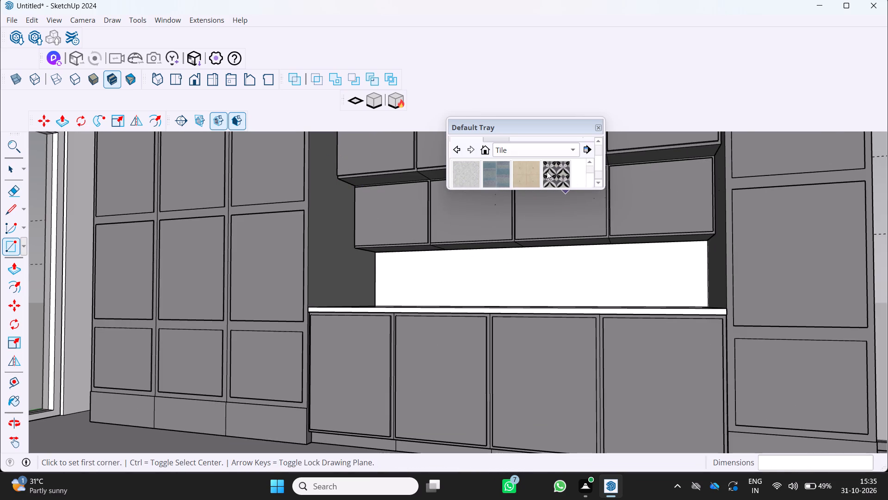
pyautogui.scroll(-13, 547, 171)
pyautogui.scroll(1, 530, 175)
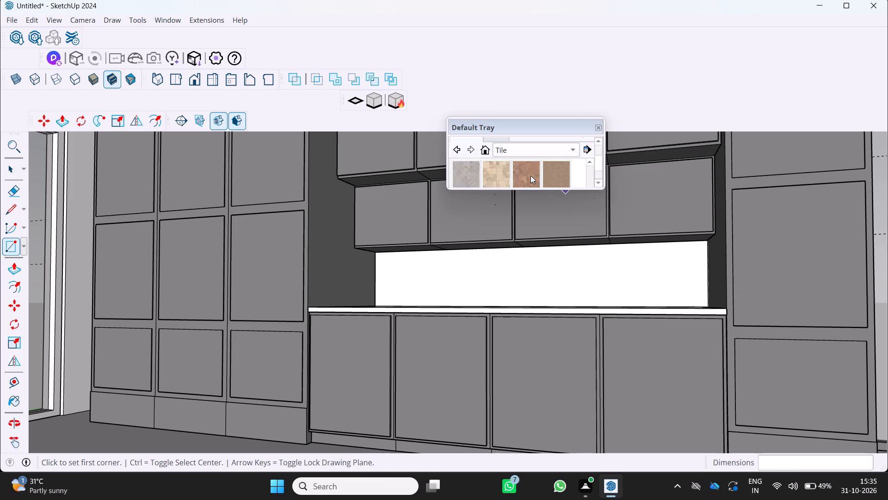
pyautogui.scroll(5, 535, 179)
pyautogui.scroll(-2, 535, 179)
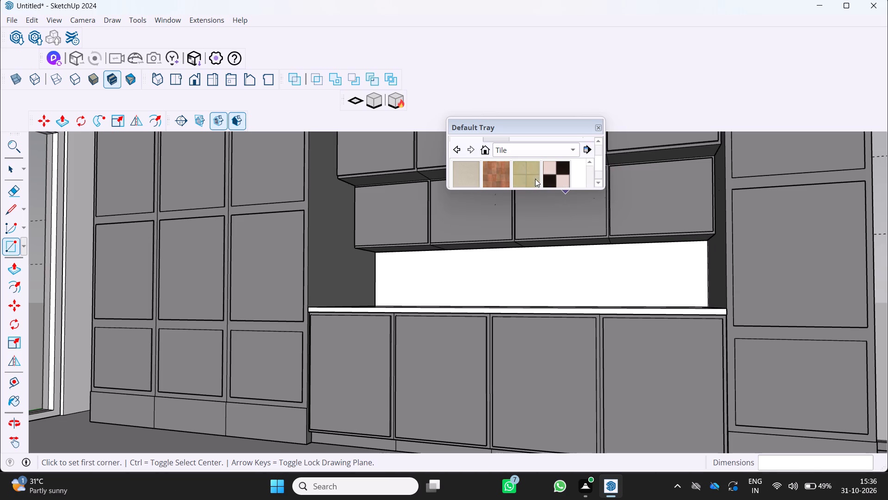
pyautogui.click(522, 177)
pyautogui.scroll(7, 475, 268)
pyautogui.click(503, 283)
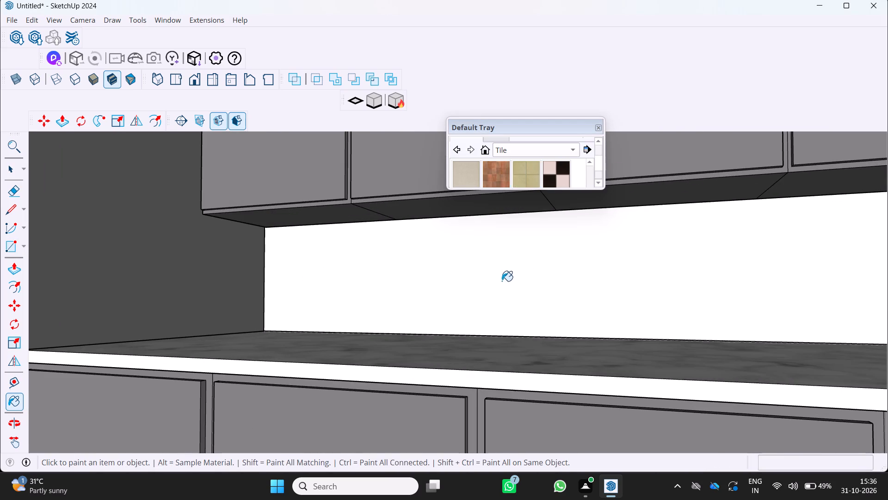
# Check the tiled backsplash against the whole cabinet wall from several angles and close the materials tray.
pyautogui.scroll(-20, 500, 273)
pyautogui.scroll(-1, 484, 255)
pyautogui.moveTo(484, 255); pyautogui.dragTo(503, 260, button='middle')
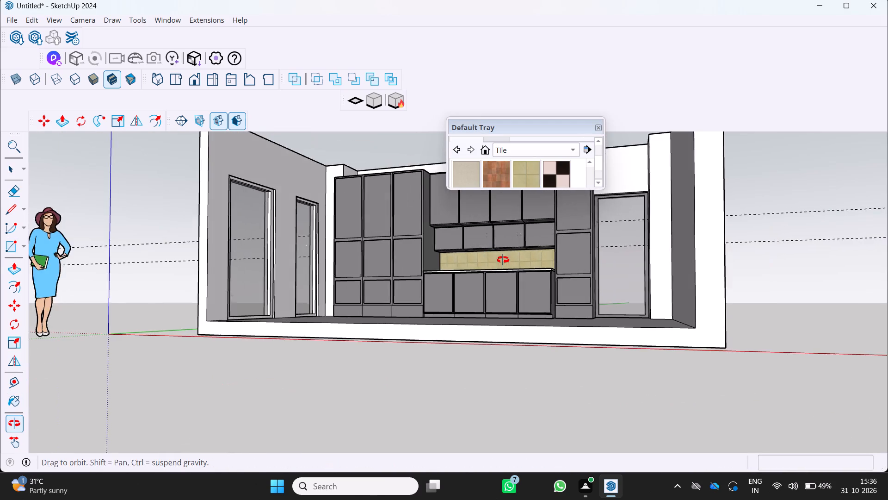
pyautogui.moveTo(503, 260); pyautogui.dragTo(549, 269, button='middle')
pyautogui.middleClick(549, 269)
pyautogui.middleClick(549, 269)
pyautogui.scroll(6, 517, 253)
pyautogui.scroll(3, 413, 289)
pyautogui.scroll(-3, 382, 300)
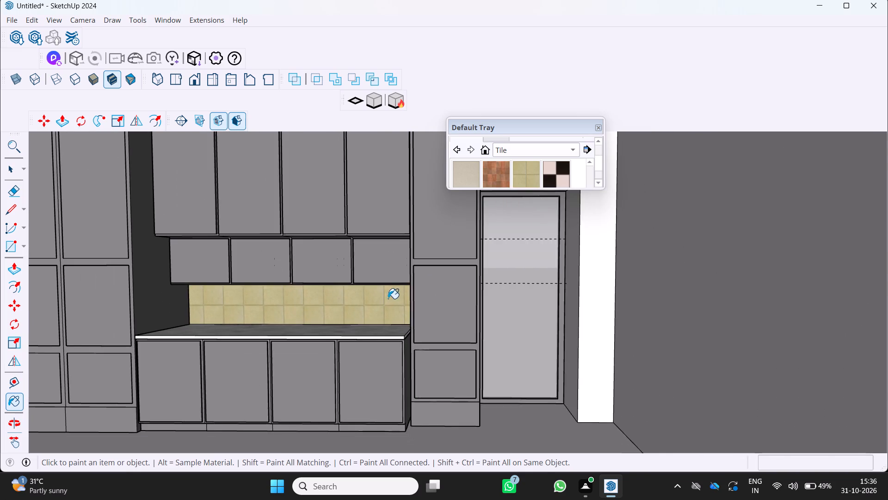
pyautogui.moveTo(392, 299); pyautogui.dragTo(484, 292, button='middle')
pyautogui.scroll(-3, 503, 287)
pyautogui.moveTo(446, 294); pyautogui.dragTo(404, 314, button='middle')
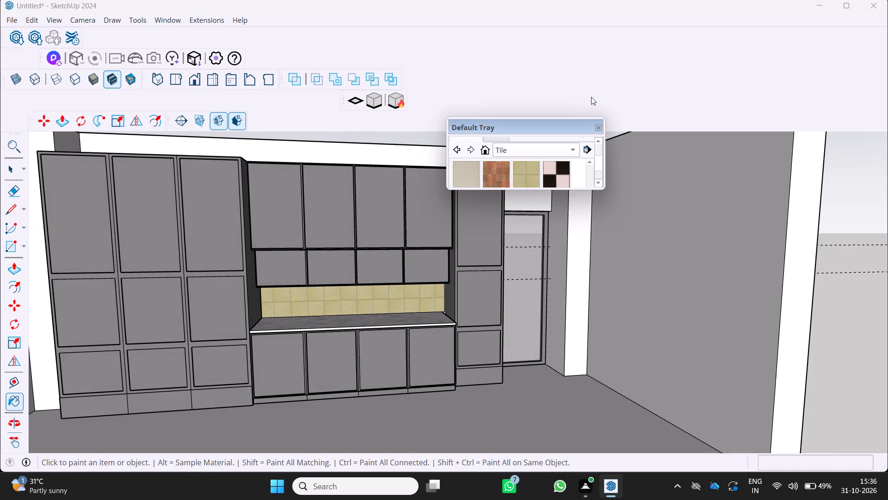
pyautogui.click(600, 127)
pyautogui.scroll(-1, 556, 219)
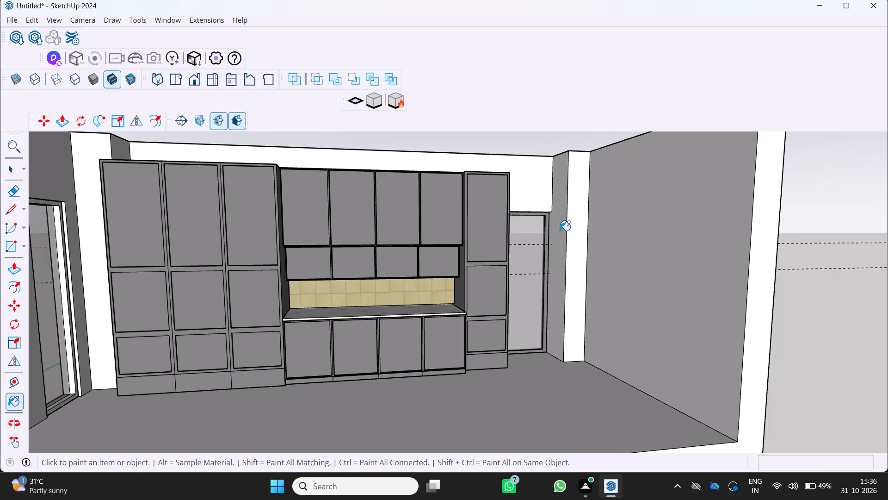
# Examine where the backsplash meets the countertop beside the narrow tall unit, including the countertop's front edge.
pyautogui.press('Tab')
pyautogui.scroll(-5, 345, 270)
pyautogui.moveTo(343, 265); pyautogui.dragTo(335, 306, button='middle')
pyautogui.scroll(3, 348, 307)
pyautogui.scroll(1, 458, 276)
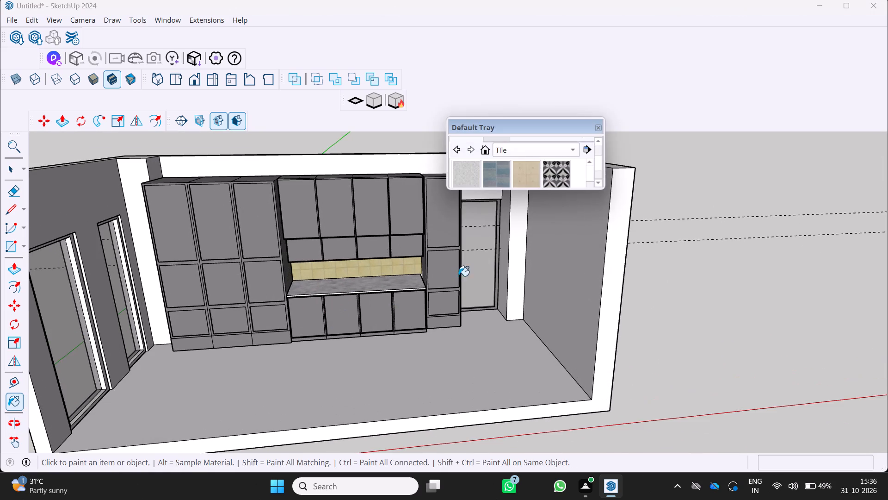
pyautogui.scroll(1, 425, 273)
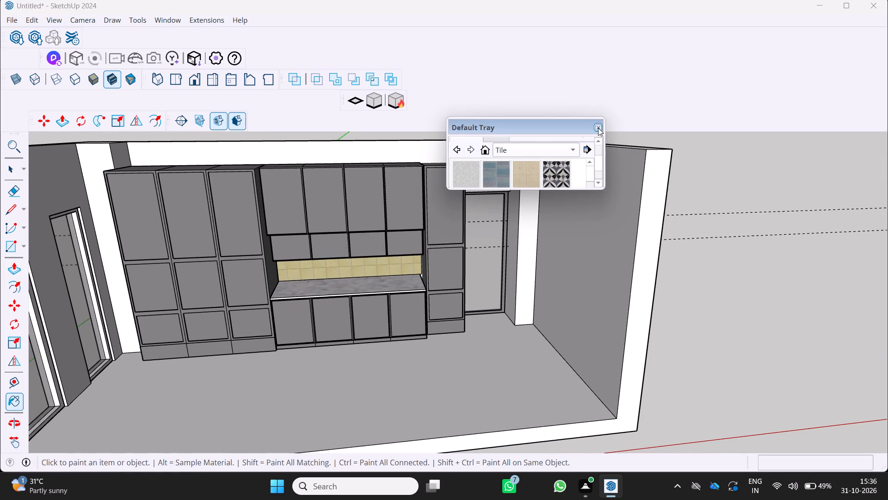
pyautogui.click(598, 128)
pyautogui.scroll(10, 409, 295)
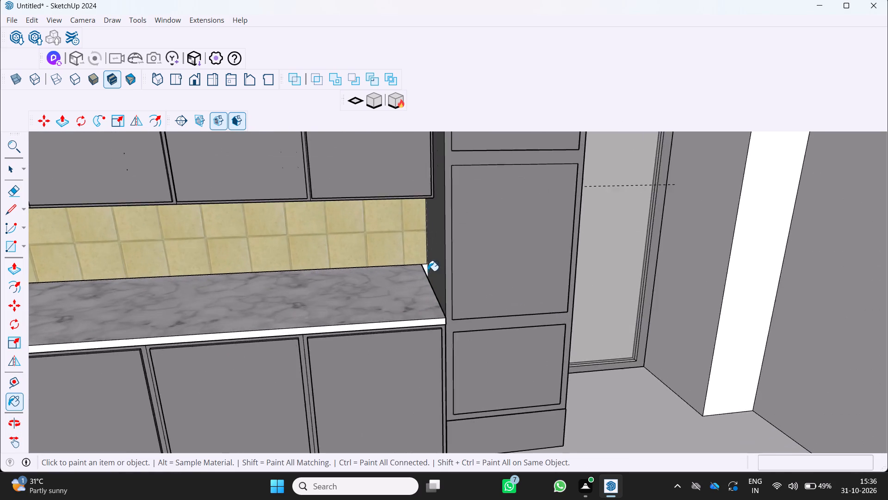
pyautogui.scroll(7, 428, 271)
pyautogui.moveTo(393, 276); pyautogui.dragTo(369, 283, button='middle')
pyautogui.middleClick(369, 283)
pyautogui.moveTo(371, 283); pyautogui.dragTo(376, 282, button='middle')
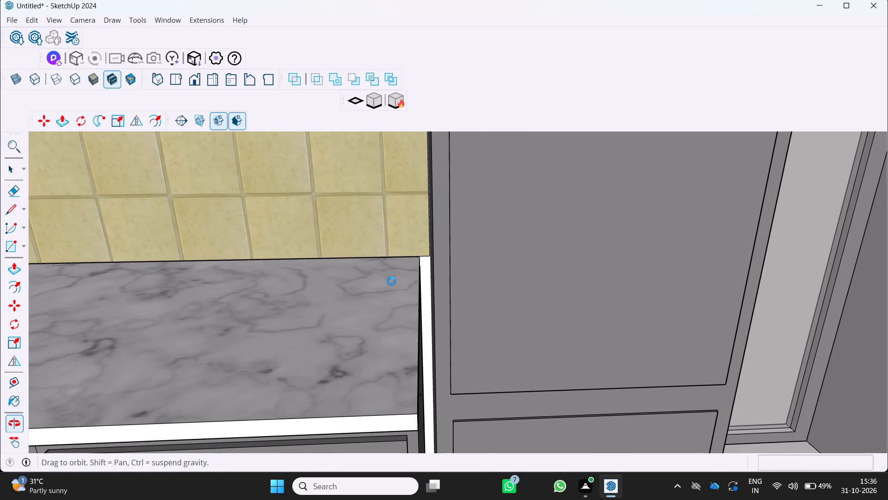
pyautogui.scroll(-4, 393, 281)
pyautogui.moveTo(395, 310); pyautogui.dragTo(456, 268, button='middle')
pyautogui.middleClick(458, 265)
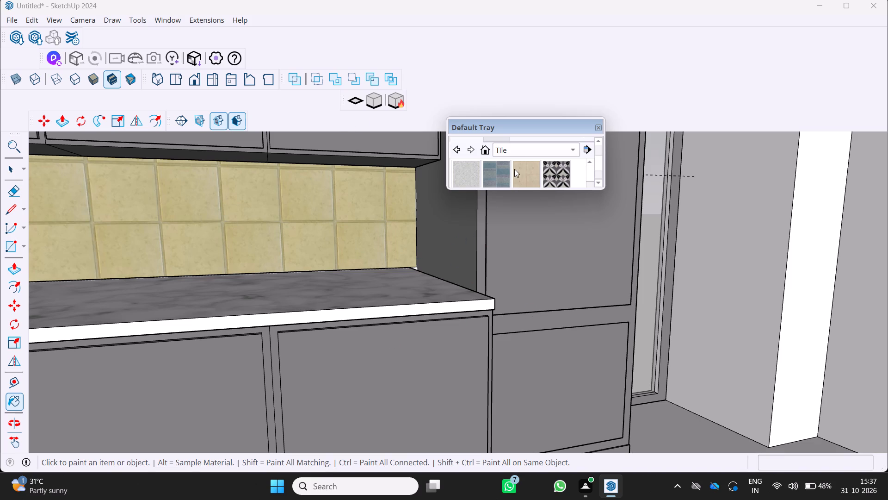
# Paint the countertop's white front edge with the light grey marble from the Stone collection and check it across the room.
pyautogui.click(529, 150)
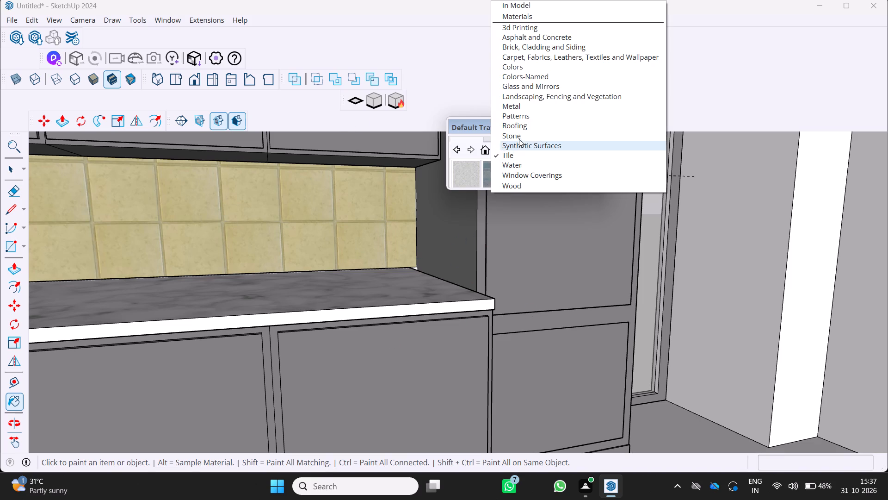
pyautogui.click(519, 138)
pyautogui.scroll(-5, 487, 180)
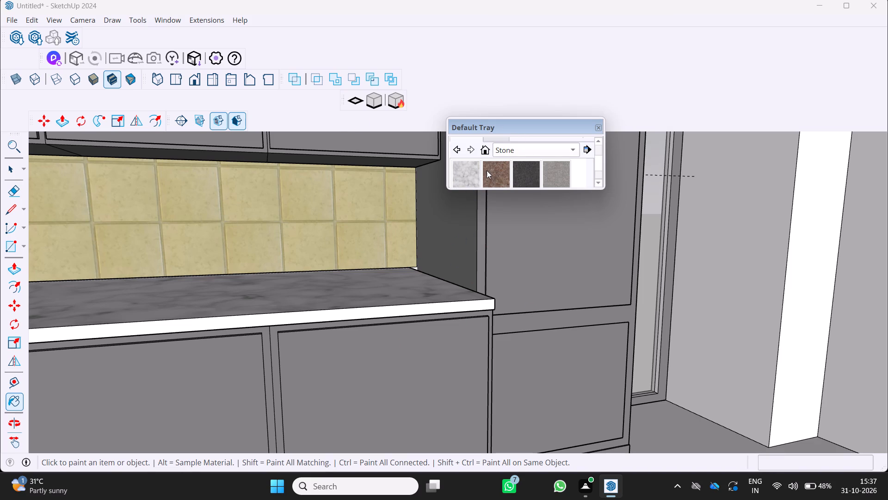
pyautogui.click(455, 174)
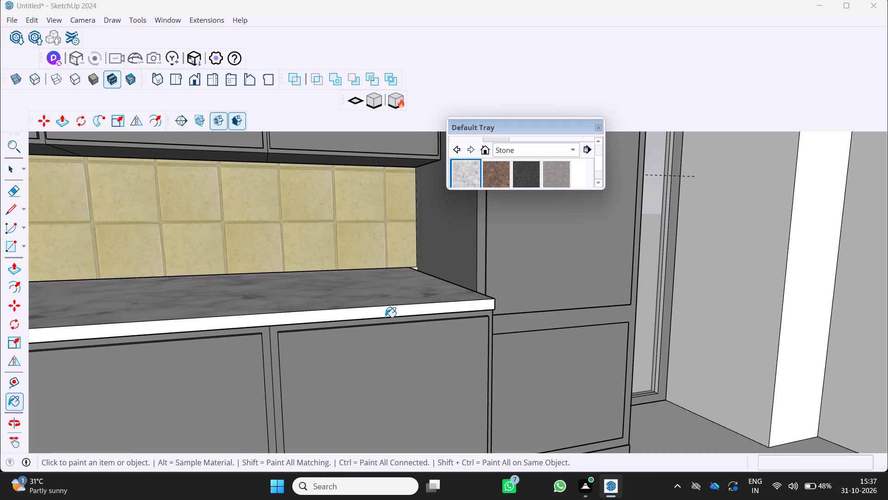
pyautogui.scroll(3, 376, 321)
pyautogui.click(358, 312)
pyautogui.scroll(-7, 380, 283)
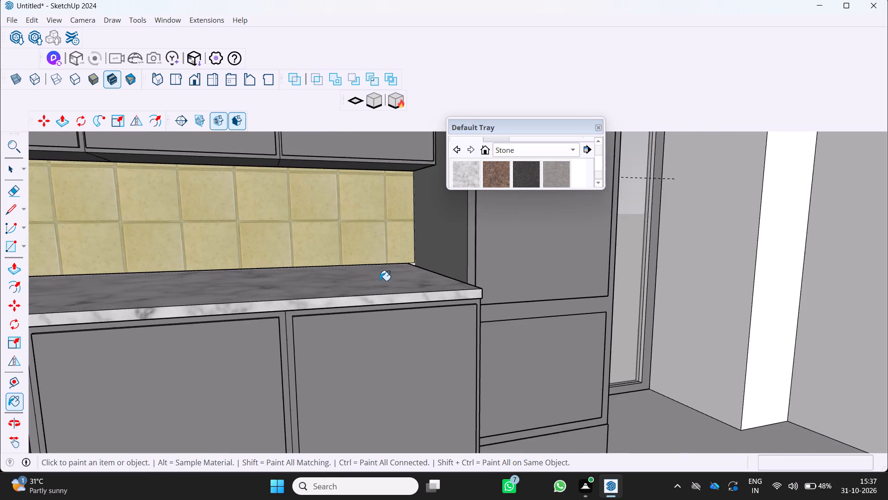
pyautogui.scroll(-3, 380, 281)
pyautogui.moveTo(367, 281); pyautogui.dragTo(224, 322, button='middle')
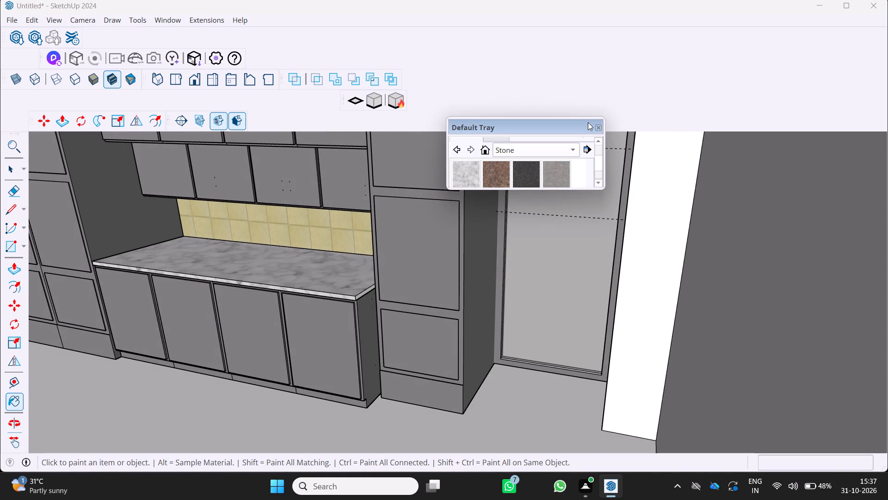
pyautogui.click(597, 128)
pyautogui.scroll(-5, 498, 251)
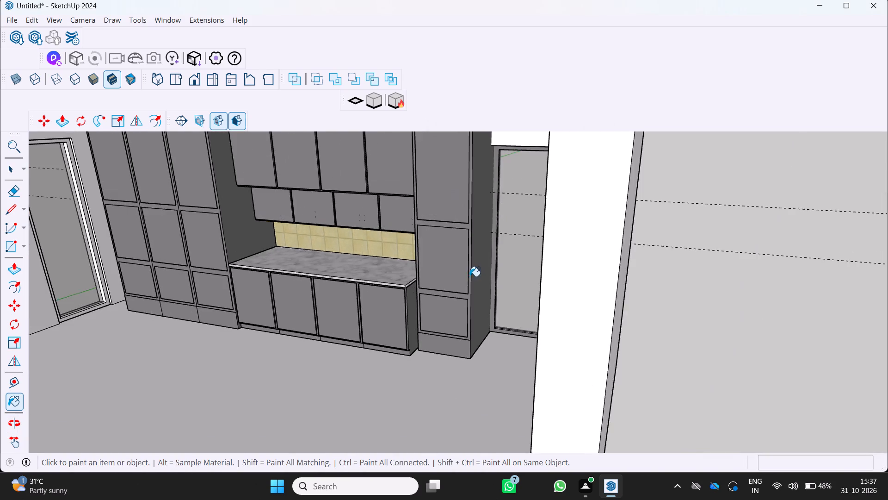
pyautogui.moveTo(469, 276); pyautogui.dragTo(672, 242, button='middle')
pyautogui.scroll(-3, 672, 242)
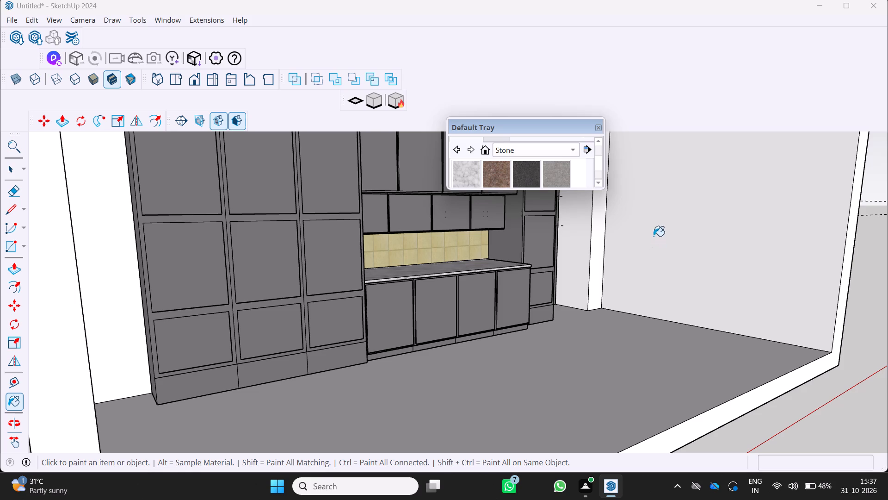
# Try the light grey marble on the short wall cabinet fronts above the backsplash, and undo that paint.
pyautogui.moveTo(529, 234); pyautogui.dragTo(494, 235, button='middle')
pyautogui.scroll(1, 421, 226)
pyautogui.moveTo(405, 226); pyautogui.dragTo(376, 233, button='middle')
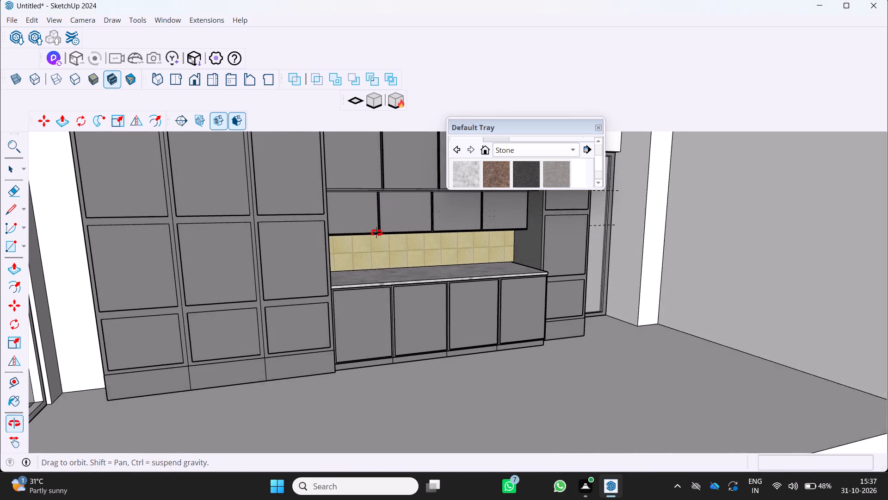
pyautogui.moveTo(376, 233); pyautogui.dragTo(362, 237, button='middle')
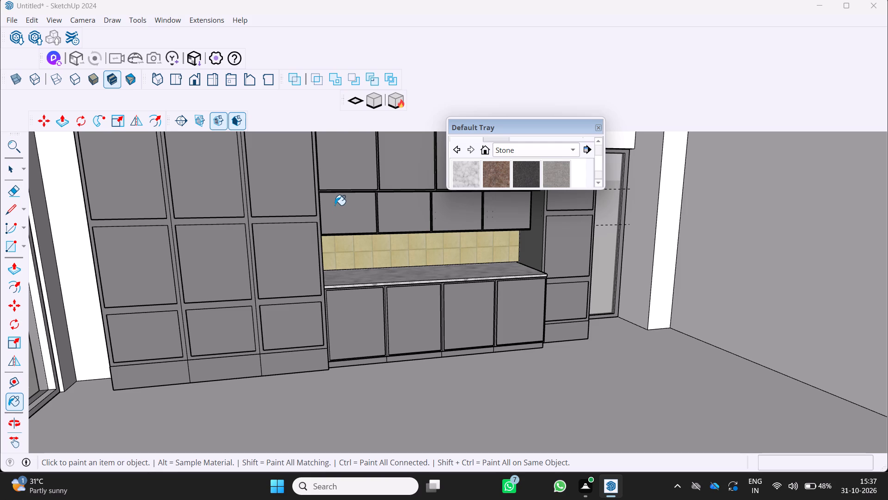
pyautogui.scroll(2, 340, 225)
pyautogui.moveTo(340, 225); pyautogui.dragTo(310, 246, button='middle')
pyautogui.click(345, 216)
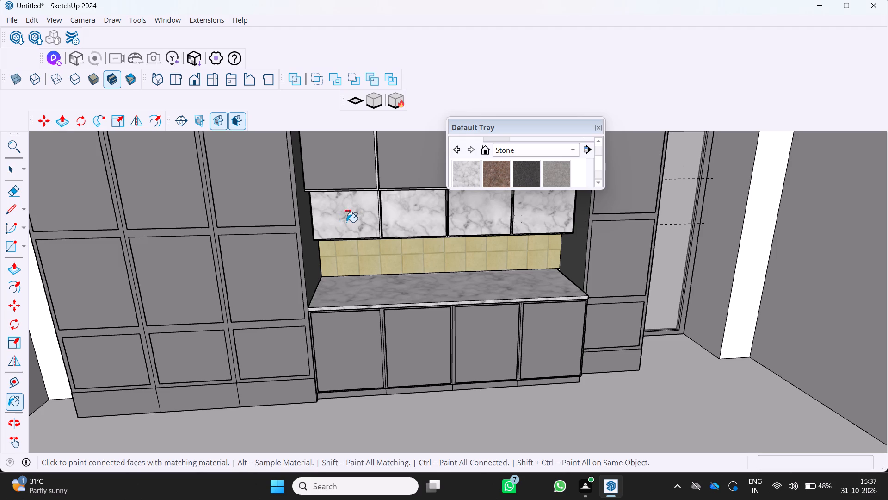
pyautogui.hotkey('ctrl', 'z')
# Open the wall cabinet group for editing and paint its four short lower fronts with the pinkish-brown wood from the Wood collection.
pyautogui.press('space')
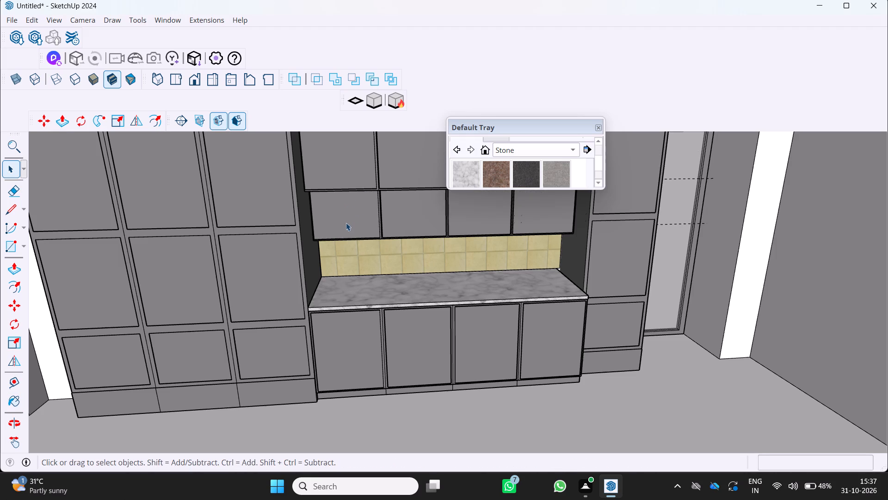
pyautogui.tripleClick(346, 223)
pyautogui.click(344, 220)
pyautogui.doubleClick(344, 220)
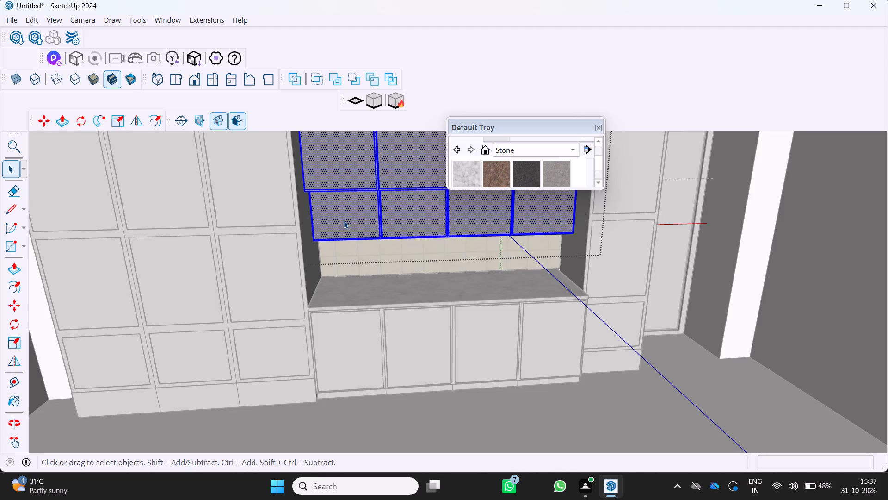
pyautogui.doubleClick(342, 219)
pyautogui.click(341, 217)
pyautogui.doubleClick(341, 213)
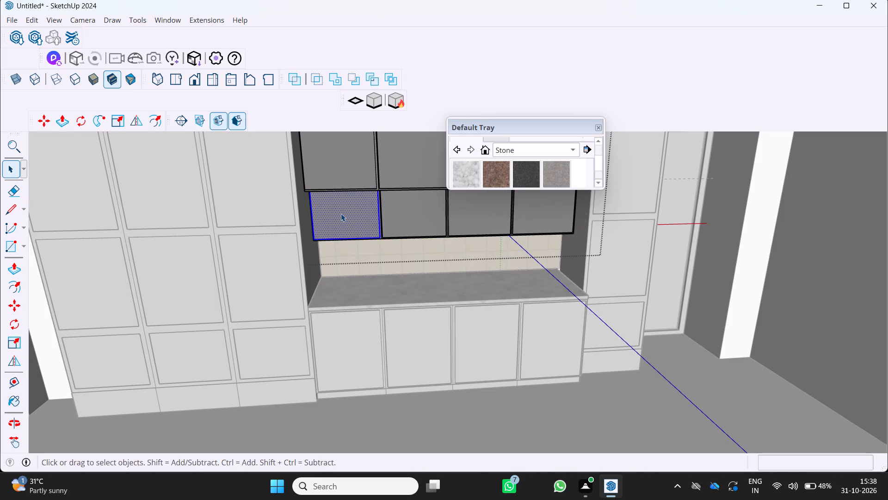
pyautogui.click(527, 149)
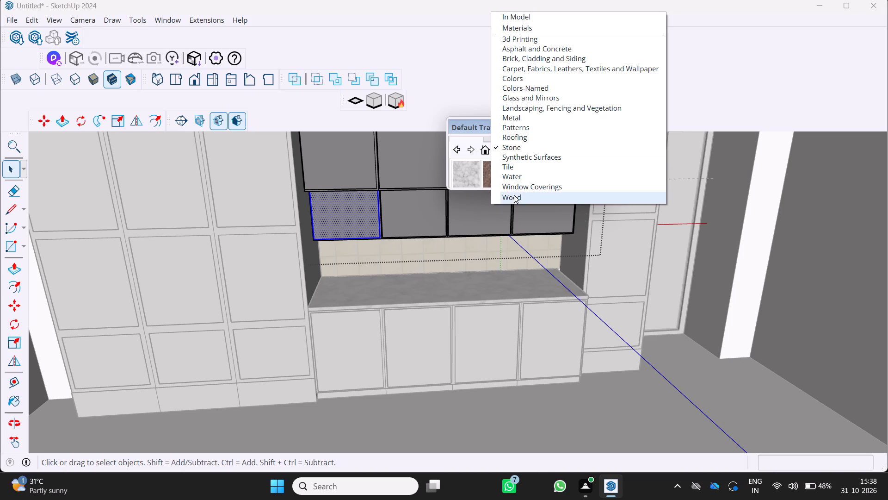
pyautogui.click(514, 194)
pyautogui.scroll(-4, 517, 168)
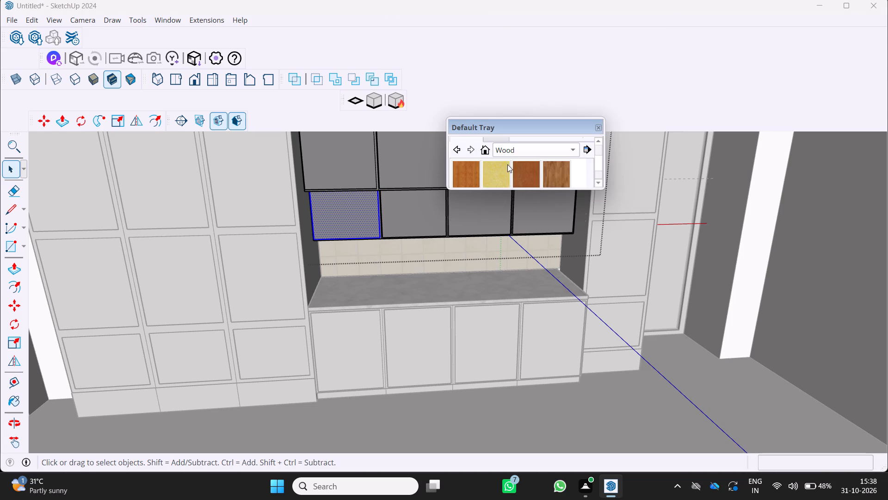
pyautogui.scroll(-8, 507, 164)
pyautogui.moveTo(594, 162); pyautogui.dragTo(598, 171)
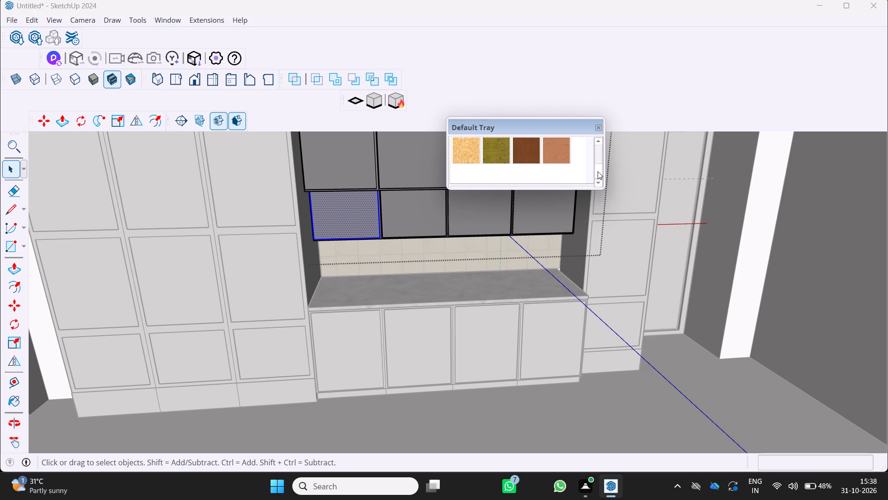
pyautogui.moveTo(598, 171); pyautogui.dragTo(592, 171)
pyautogui.click(552, 153)
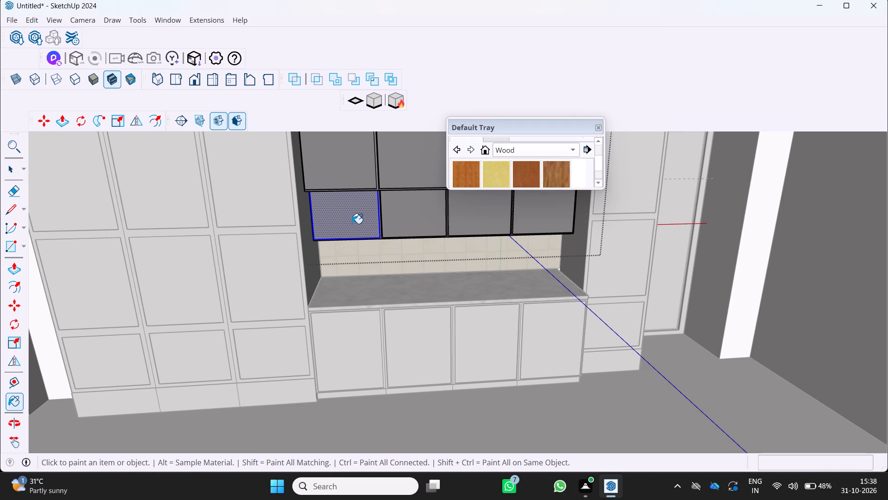
pyautogui.click(352, 224)
pyautogui.click(400, 225)
pyautogui.click(476, 220)
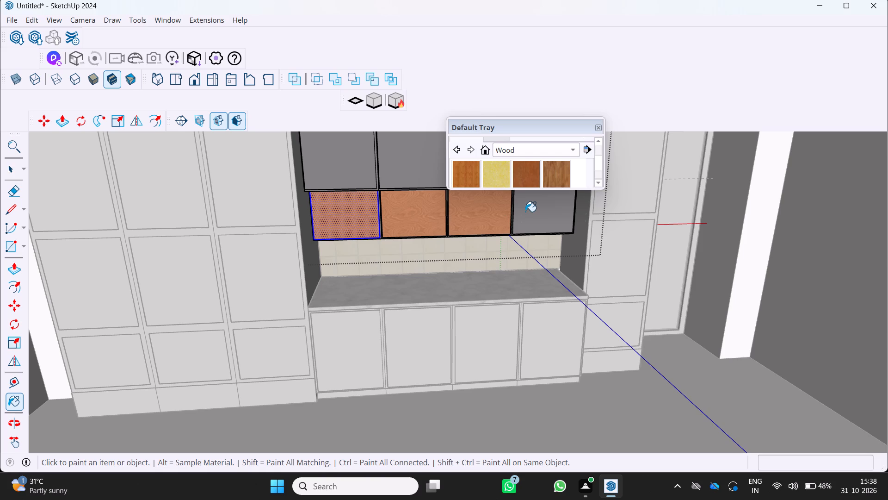
pyautogui.click(528, 212)
pyautogui.moveTo(599, 124); pyautogui.dragTo(593, 127)
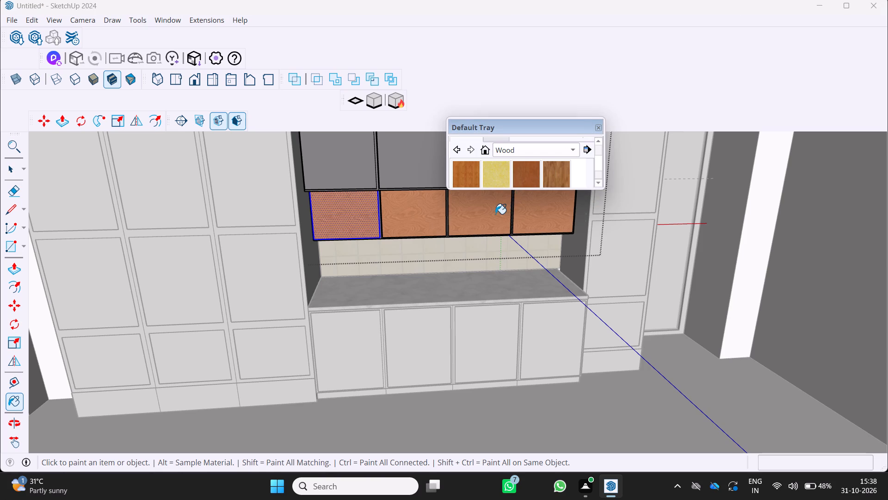
pyautogui.press('space')
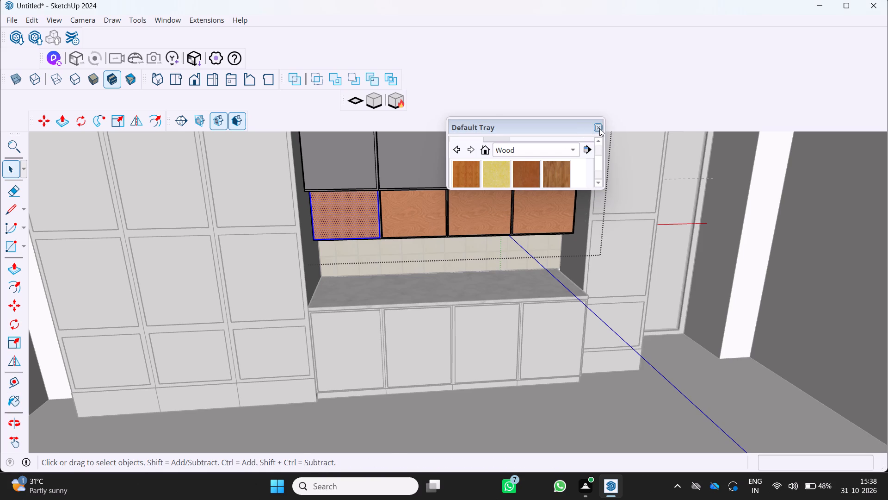
# Close the Default Tray and exit editing of the wall cabinet group.
pyautogui.click(599, 128)
pyautogui.scroll(-4, 577, 126)
pyautogui.scroll(-10, 499, 172)
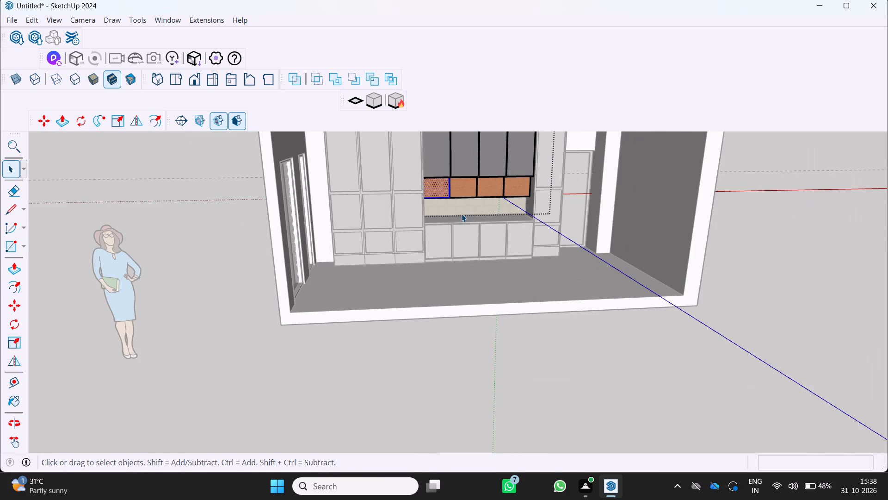
pyautogui.press('space')
pyautogui.click(408, 286)
# Examine the whole cabinet wall from several angles, comparing the wood fronts, tiled backsplash and marble countertop with the grey units.
pyautogui.moveTo(412, 276); pyautogui.dragTo(349, 294, button='middle')
pyautogui.middleClick(348, 294)
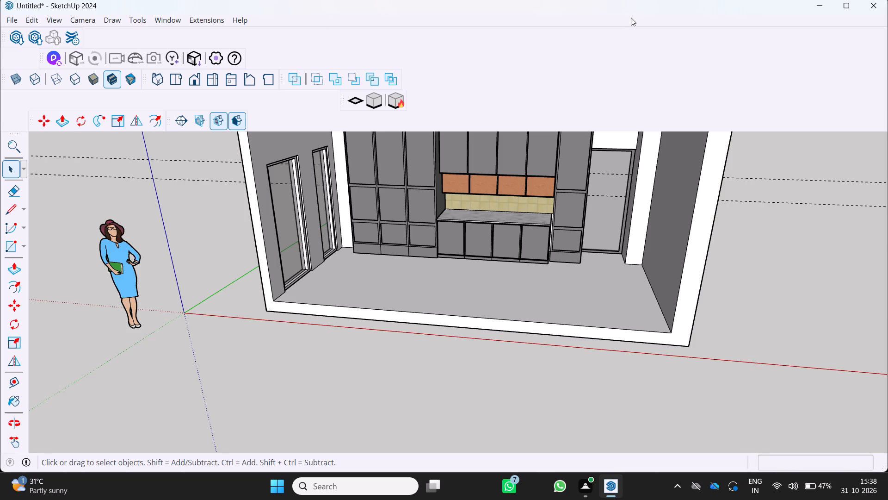
pyautogui.scroll(-1, 644, 33)
pyautogui.scroll(-1, 503, 45)
pyautogui.scroll(-1, 373, 275)
pyautogui.moveTo(408, 261); pyautogui.dragTo(493, 285, button='middle')
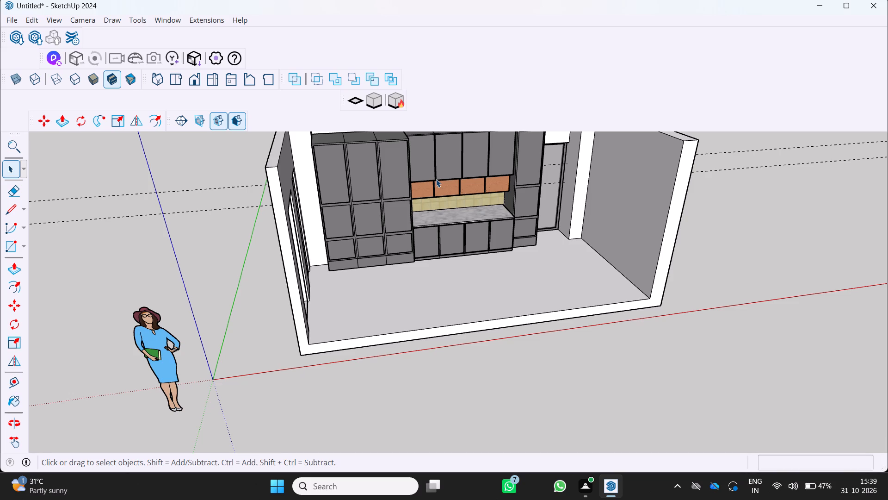
pyautogui.scroll(-2, 256, 130)
pyautogui.moveTo(337, 277); pyautogui.dragTo(296, 256, button='middle')
pyautogui.scroll(1, 343, 226)
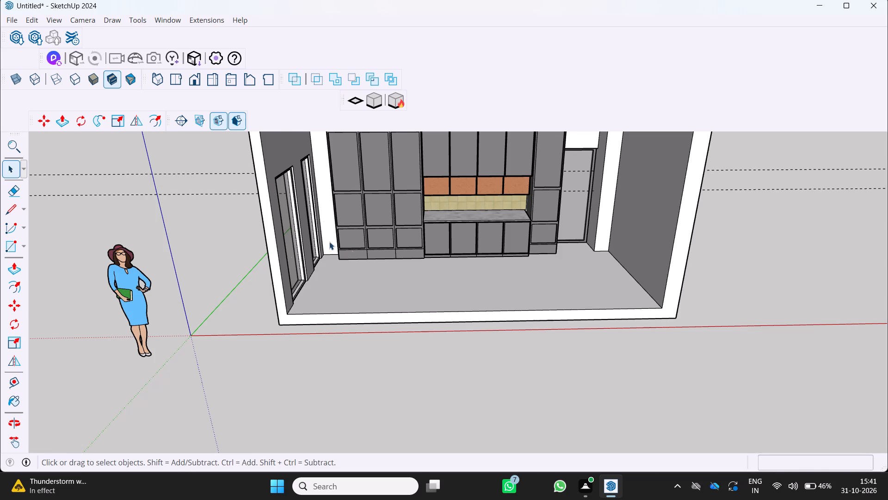
pyautogui.moveTo(373, 249); pyautogui.dragTo(449, 226, button='middle')
pyautogui.middleClick(449, 226)
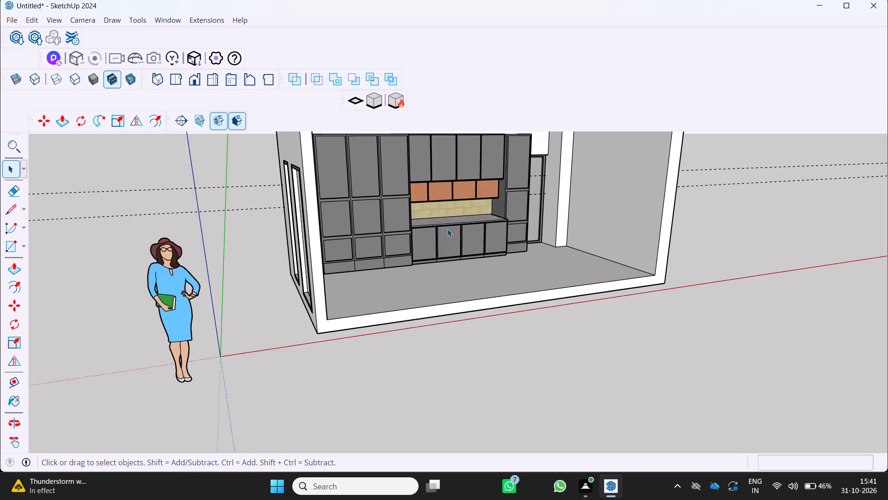
pyautogui.scroll(-1, 407, 102)
pyautogui.scroll(-2, 407, 162)
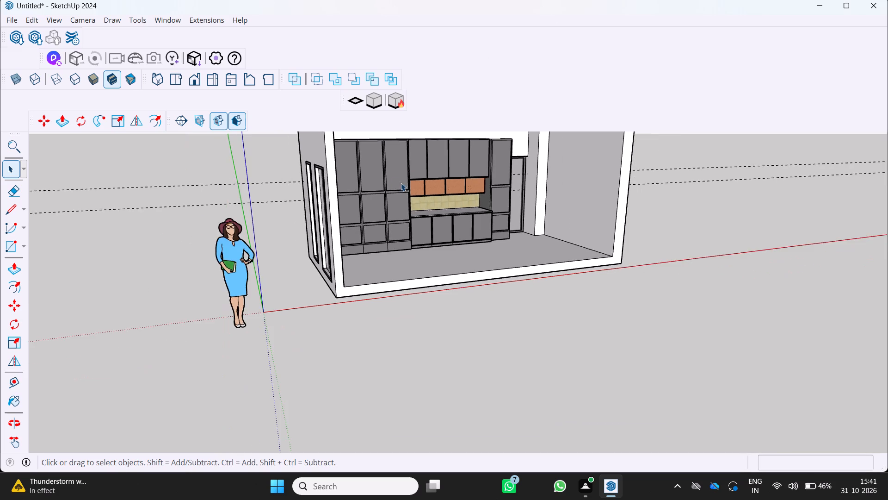
pyautogui.moveTo(400, 184); pyautogui.dragTo(329, 194, button='middle')
pyautogui.middleClick(328, 194)
pyautogui.scroll(2, 368, 194)
pyautogui.moveTo(370, 194); pyautogui.dragTo(373, 172, button='middle')
pyautogui.middleClick(373, 172)
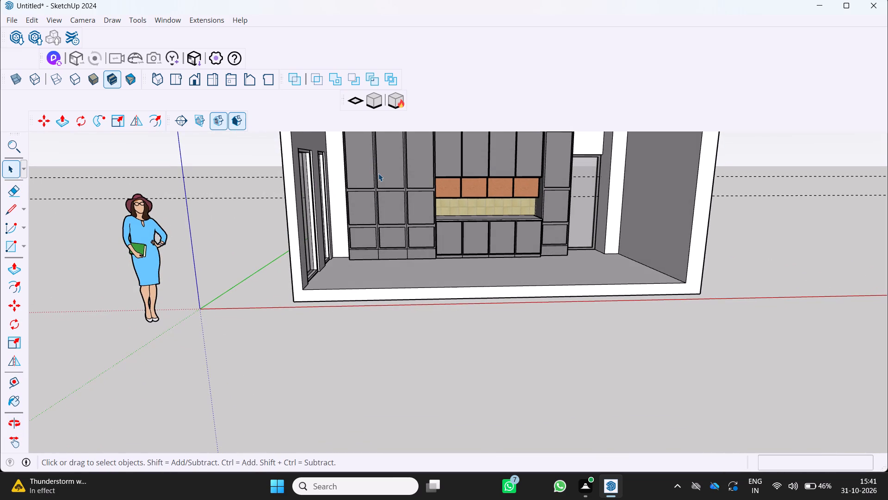
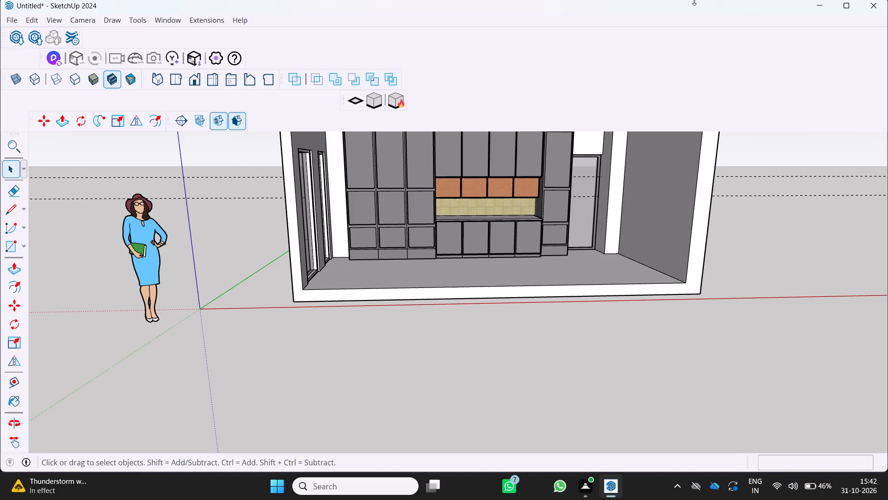
# Examine the whole cabinet wall from several angles and distances, comparing the tall units, wood fronts, backsplash and countertop.
pyautogui.scroll(-1, 618, 186)
pyautogui.moveTo(560, 214); pyautogui.dragTo(509, 244, button='middle')
pyautogui.middleClick(509, 244)
pyautogui.scroll(-4, 509, 244)
pyautogui.scroll(1, 518, 227)
pyautogui.moveTo(520, 223); pyautogui.dragTo(545, 178, button='middle')
pyautogui.scroll(6, 536, 209)
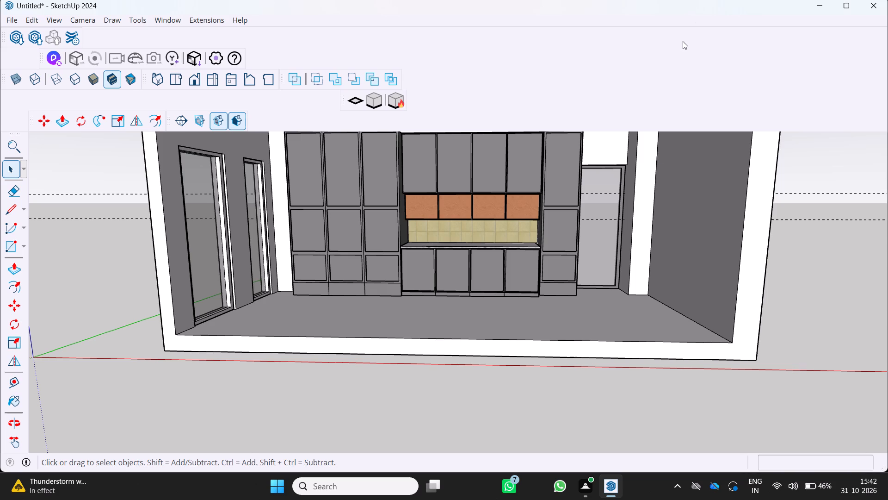
pyautogui.scroll(-1, 584, 135)
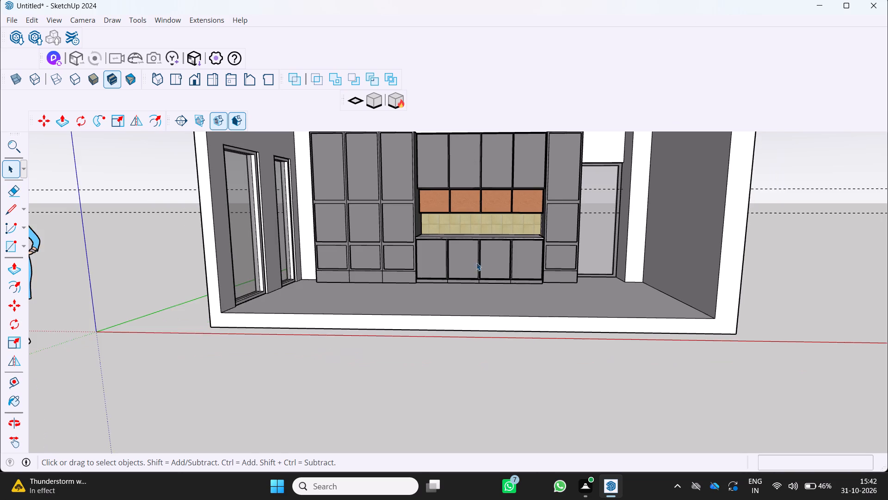
pyautogui.moveTo(479, 267); pyautogui.dragTo(518, 277, button='middle')
pyautogui.middleClick(518, 277)
pyautogui.scroll(2, 576, 229)
pyautogui.moveTo(562, 226); pyautogui.dragTo(504, 200, button='middle')
pyautogui.scroll(1, 504, 200)
pyautogui.middleClick(504, 200)
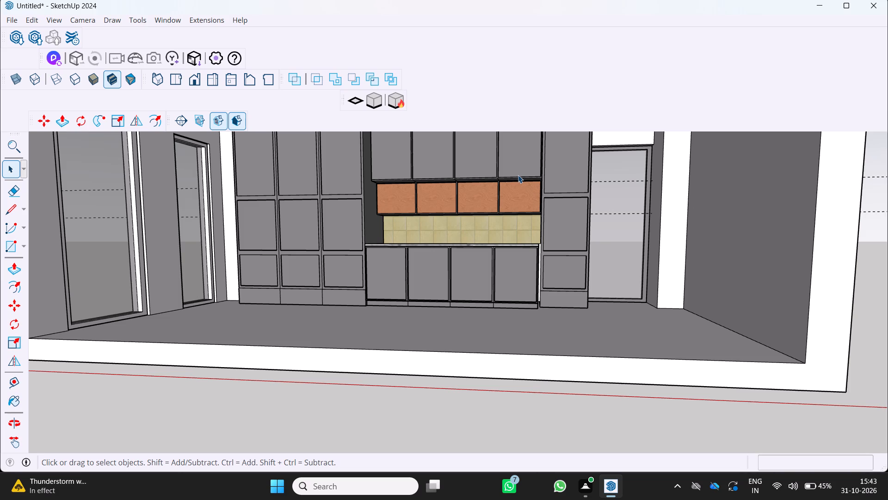
pyautogui.scroll(-4, 517, 305)
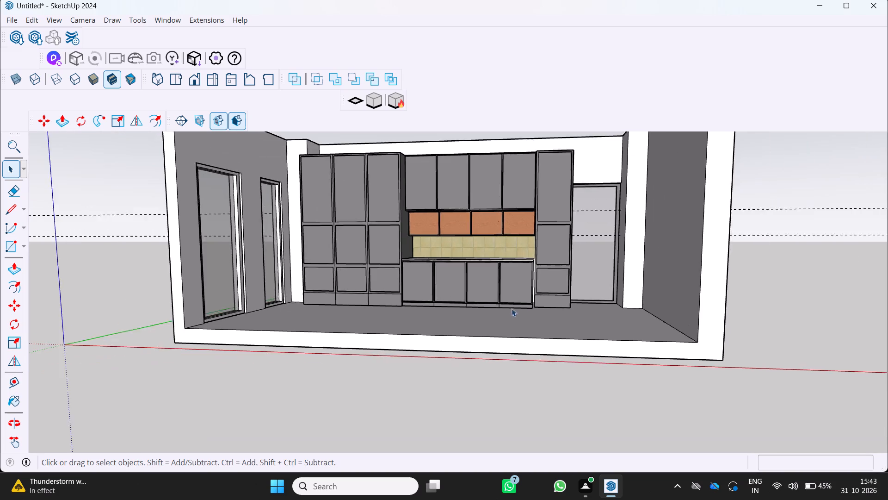
pyautogui.moveTo(526, 282); pyautogui.dragTo(522, 267, button='middle')
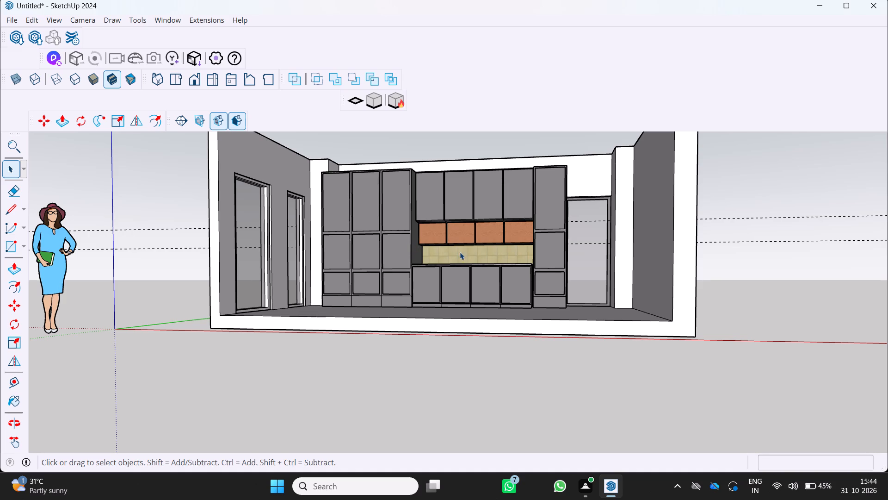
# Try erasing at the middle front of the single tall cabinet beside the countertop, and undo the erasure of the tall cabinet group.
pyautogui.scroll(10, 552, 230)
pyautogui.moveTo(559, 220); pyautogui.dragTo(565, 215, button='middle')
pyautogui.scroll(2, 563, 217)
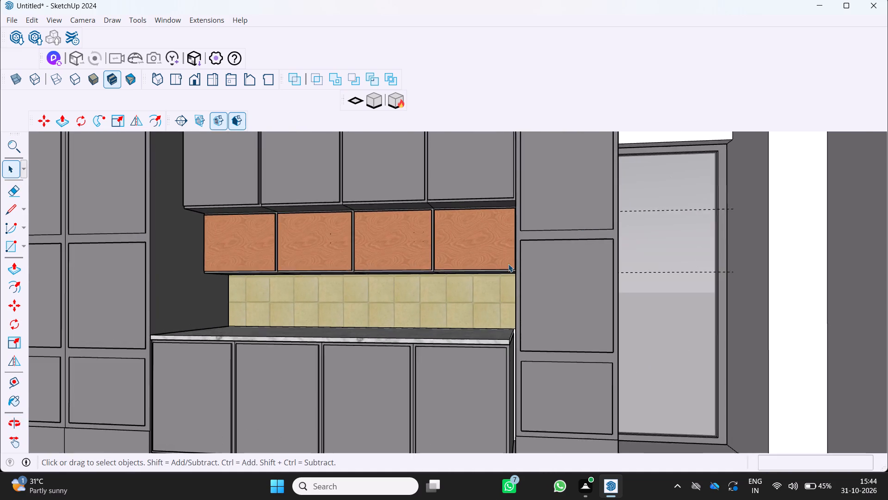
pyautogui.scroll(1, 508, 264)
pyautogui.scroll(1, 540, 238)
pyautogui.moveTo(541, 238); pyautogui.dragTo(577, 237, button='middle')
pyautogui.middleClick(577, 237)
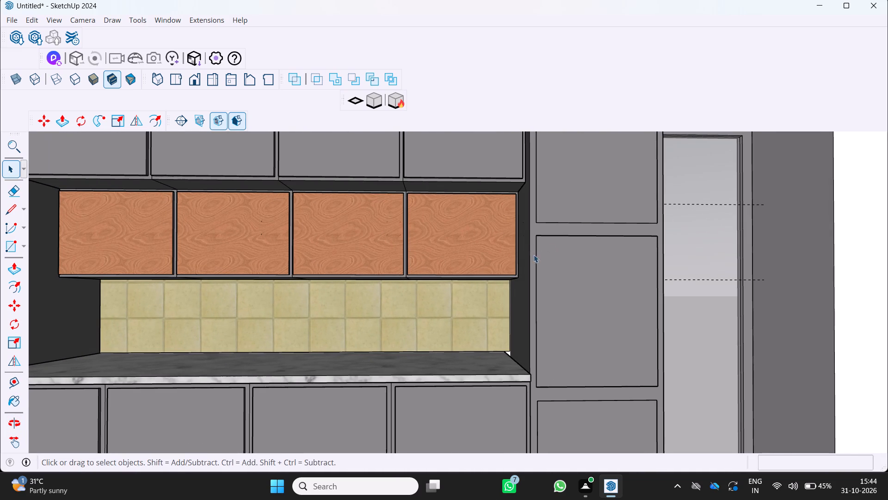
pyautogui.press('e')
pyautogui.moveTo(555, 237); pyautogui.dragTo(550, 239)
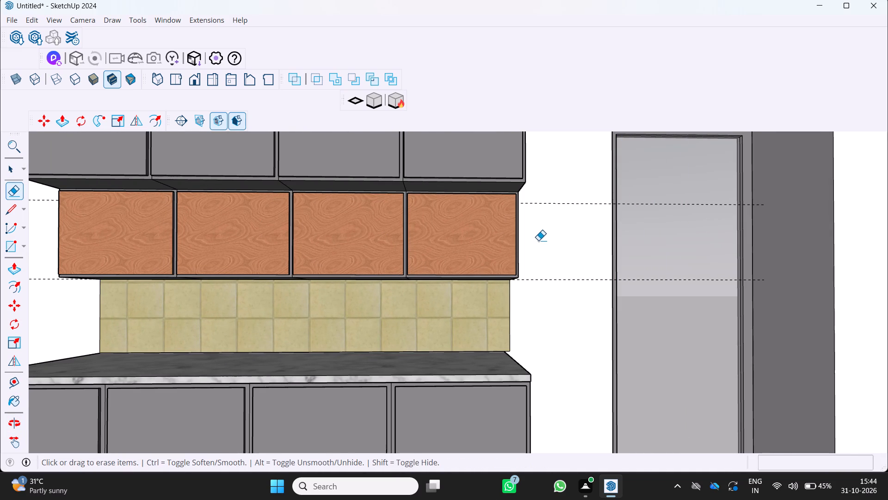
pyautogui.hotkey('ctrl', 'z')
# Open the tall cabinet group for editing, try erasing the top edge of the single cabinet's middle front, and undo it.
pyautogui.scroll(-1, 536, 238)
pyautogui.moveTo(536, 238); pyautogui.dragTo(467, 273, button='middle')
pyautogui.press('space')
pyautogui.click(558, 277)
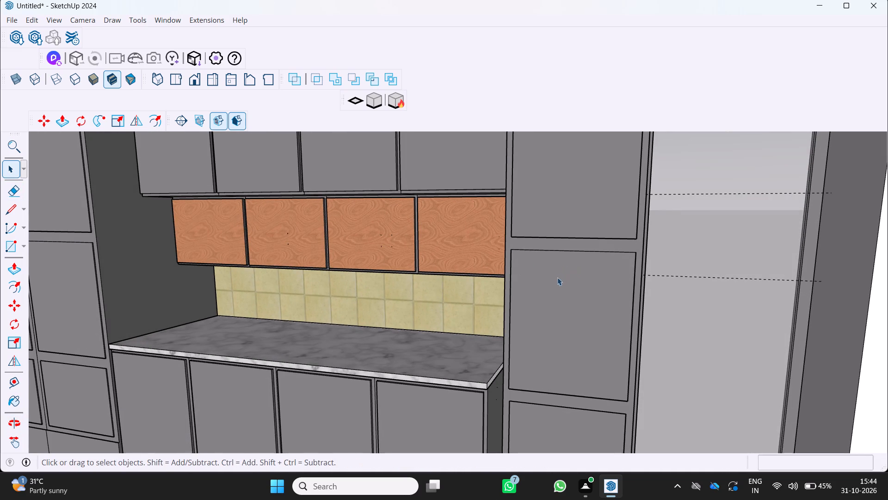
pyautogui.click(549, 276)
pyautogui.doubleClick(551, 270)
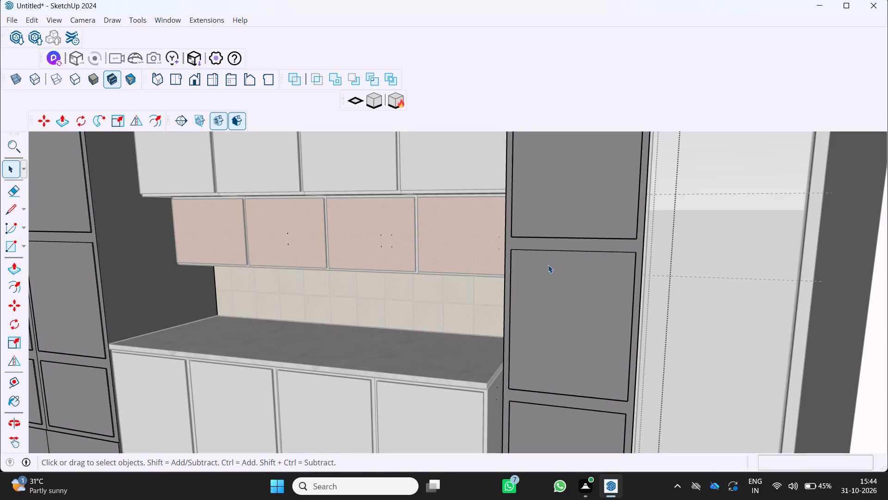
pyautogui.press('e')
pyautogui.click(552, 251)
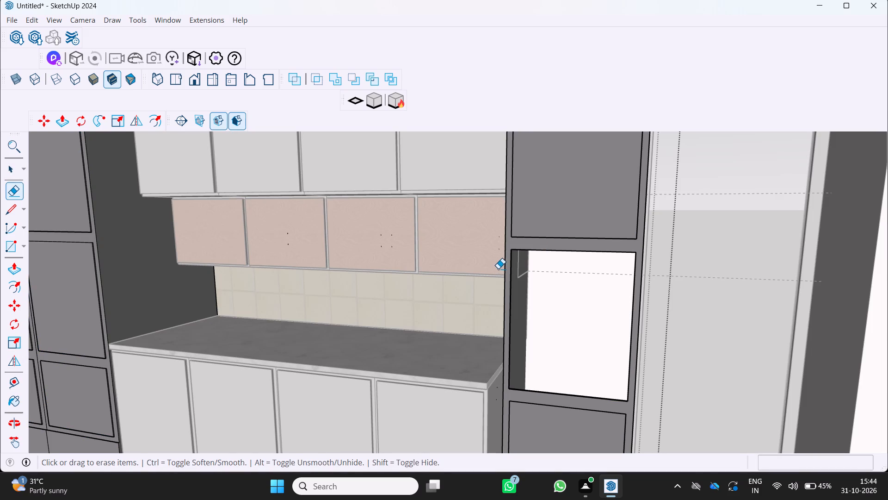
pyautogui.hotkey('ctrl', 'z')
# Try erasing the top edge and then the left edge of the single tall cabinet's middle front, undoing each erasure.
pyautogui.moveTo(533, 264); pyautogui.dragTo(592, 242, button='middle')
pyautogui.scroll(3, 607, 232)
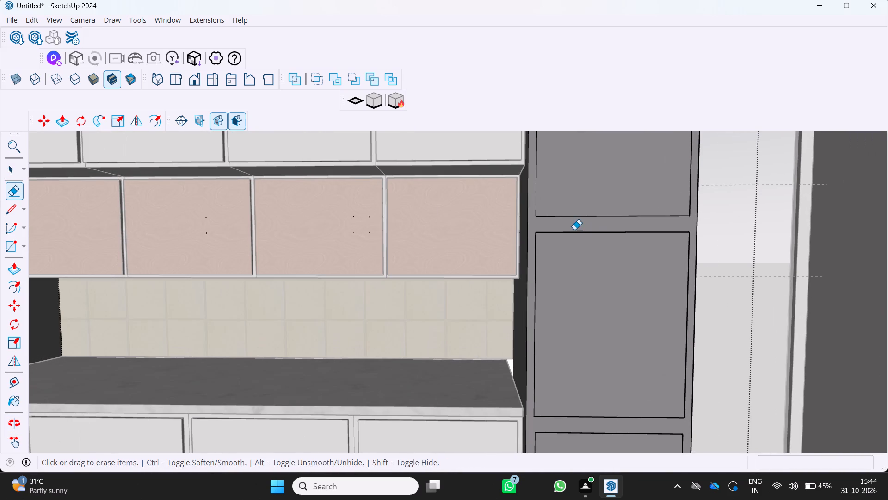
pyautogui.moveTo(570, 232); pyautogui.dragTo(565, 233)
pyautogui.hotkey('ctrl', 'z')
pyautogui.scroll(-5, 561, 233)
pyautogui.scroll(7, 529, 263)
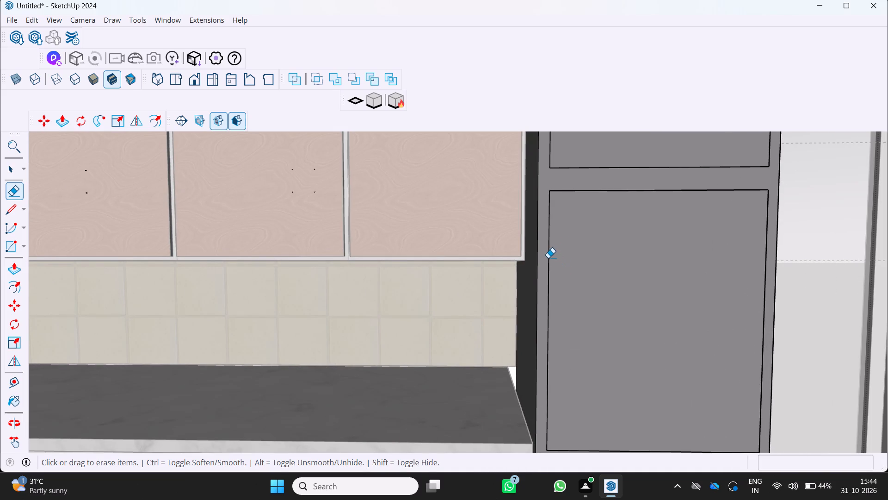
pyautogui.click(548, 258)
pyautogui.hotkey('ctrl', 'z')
# Examine the tall cabinets and the units between them from low, close and distant viewpoints.
pyautogui.scroll(-1, 559, 248)
pyautogui.moveTo(559, 248); pyautogui.dragTo(539, 268, button='middle')
pyautogui.middleClick(539, 268)
pyautogui.scroll(-1, 539, 269)
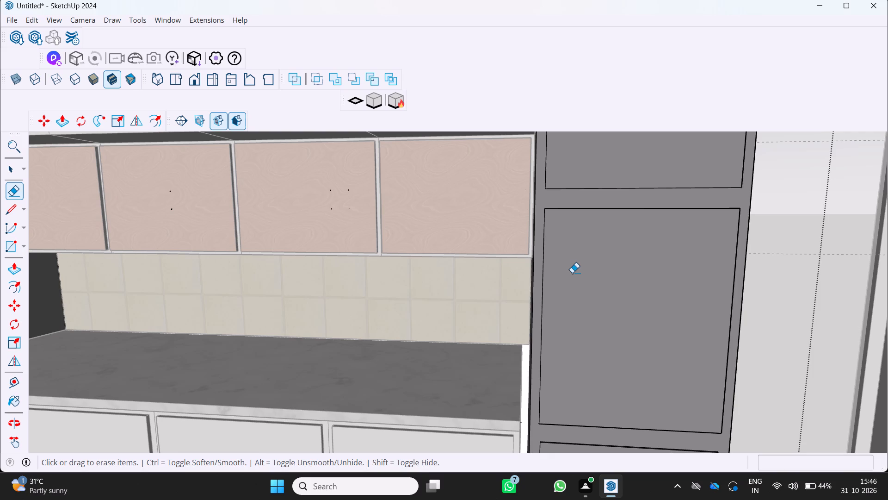
pyautogui.scroll(-4, 429, 344)
pyautogui.moveTo(430, 330); pyautogui.dragTo(381, 258, button='middle')
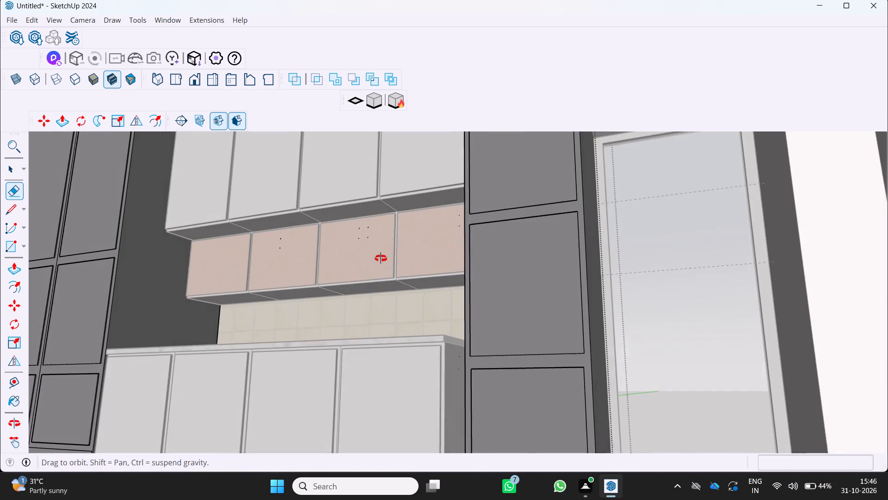
pyautogui.moveTo(381, 258); pyautogui.dragTo(382, 260, button='middle')
pyautogui.middleClick(382, 260)
pyautogui.scroll(1, 487, 293)
pyautogui.scroll(-1, 478, 286)
pyautogui.moveTo(477, 287); pyautogui.dragTo(508, 268, button='middle')
pyautogui.middleClick(508, 268)
pyautogui.scroll(-2, 508, 268)
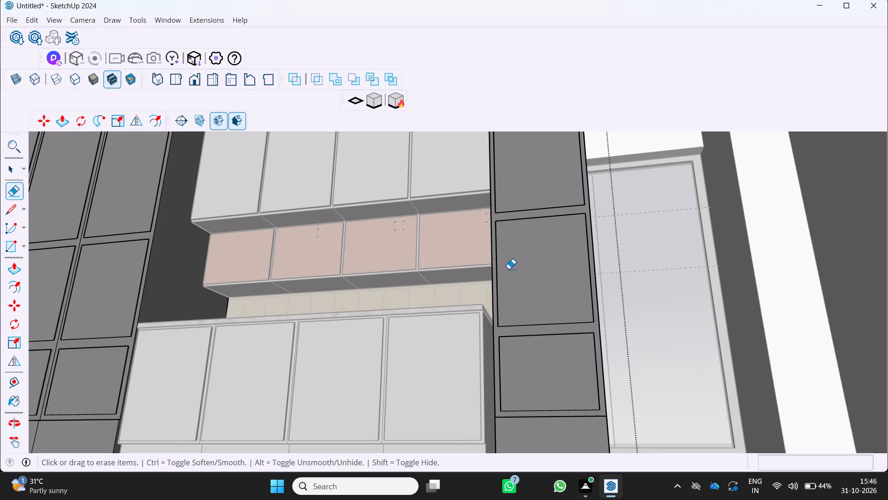
pyautogui.scroll(-5, 509, 271)
pyautogui.moveTo(509, 273); pyautogui.dragTo(515, 303, button='middle')
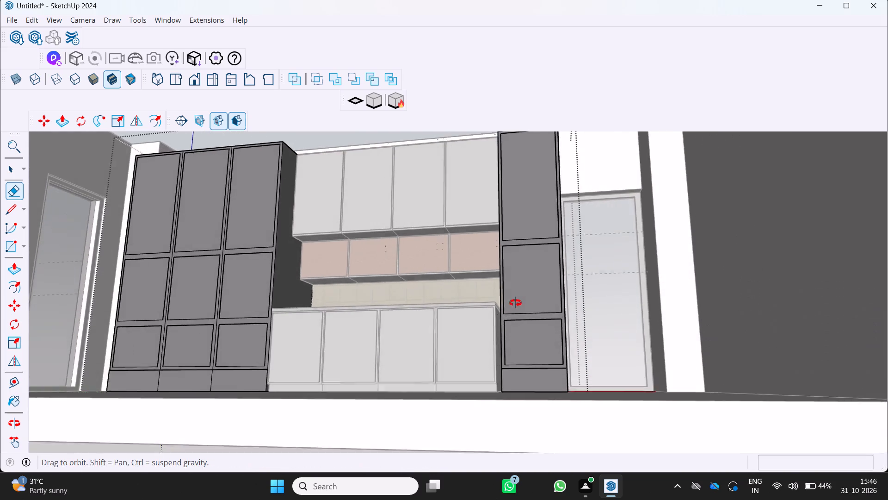
pyautogui.moveTo(515, 303); pyautogui.dragTo(515, 305, button='middle')
pyautogui.scroll(3, 521, 289)
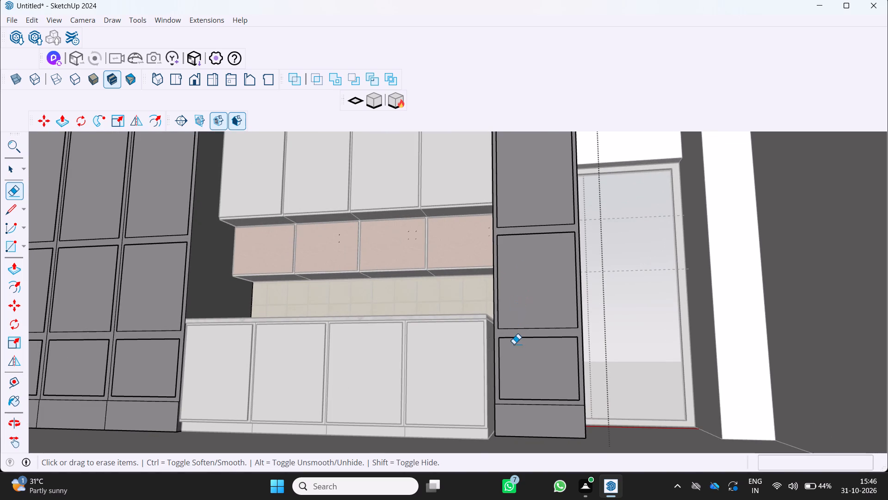
pyautogui.scroll(3, 514, 344)
pyautogui.scroll(-3, 509, 315)
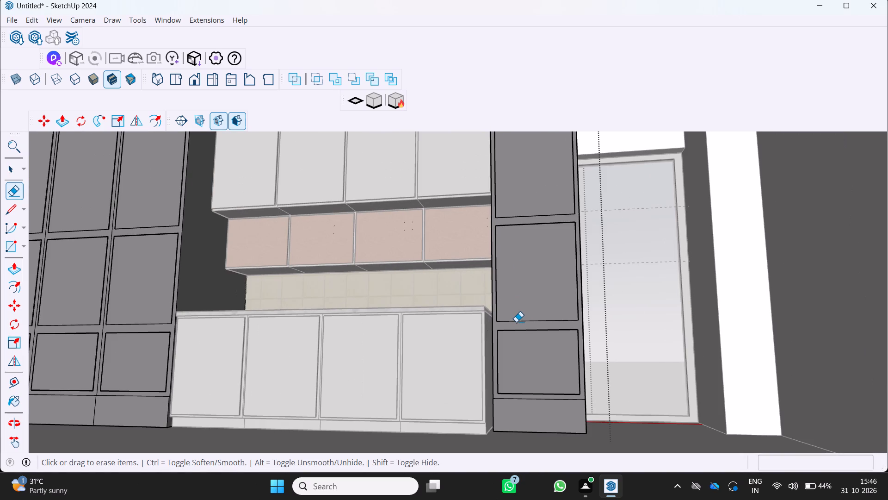
pyautogui.scroll(-8, 520, 326)
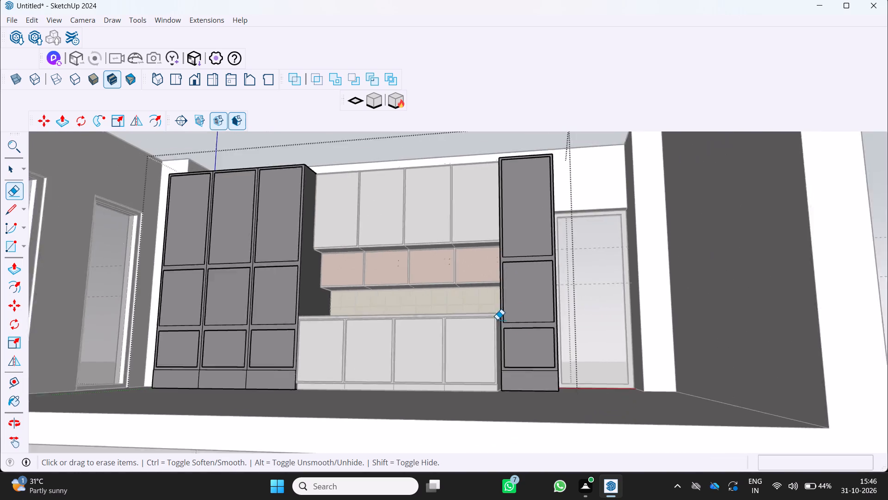
pyautogui.scroll(-1, 497, 319)
pyautogui.moveTo(493, 319); pyautogui.dragTo(513, 332, button='middle')
pyautogui.middleClick(513, 332)
pyautogui.press('v')
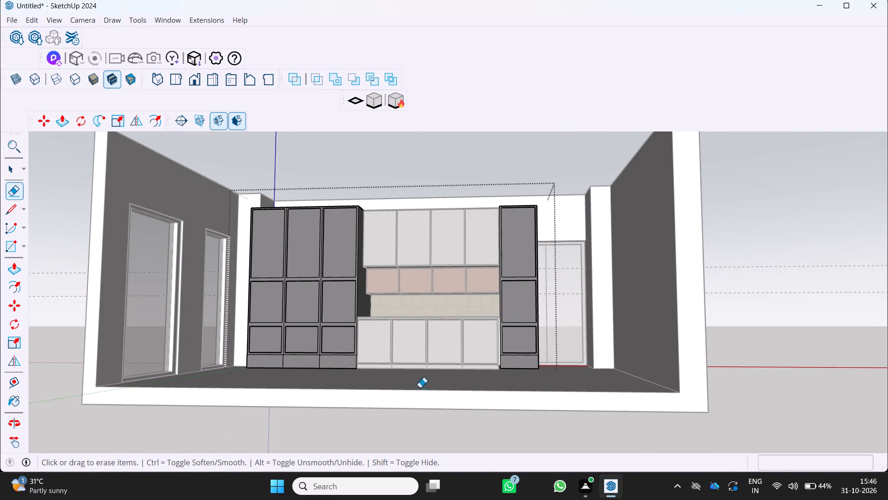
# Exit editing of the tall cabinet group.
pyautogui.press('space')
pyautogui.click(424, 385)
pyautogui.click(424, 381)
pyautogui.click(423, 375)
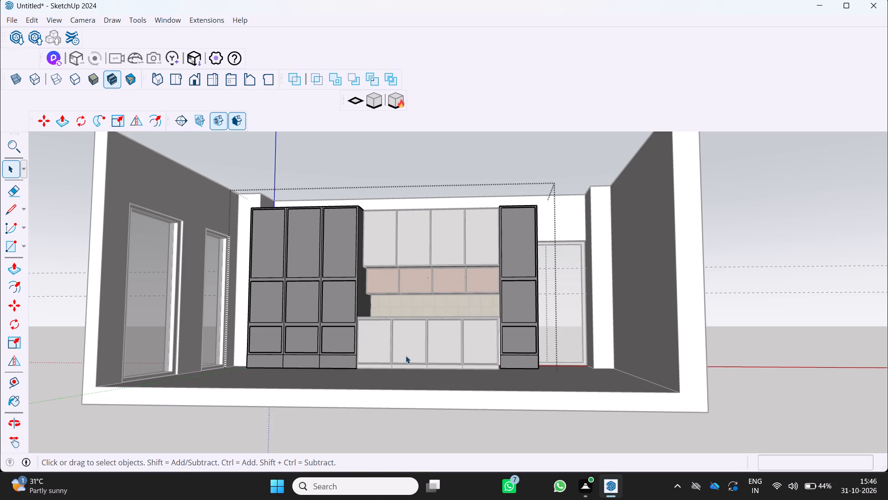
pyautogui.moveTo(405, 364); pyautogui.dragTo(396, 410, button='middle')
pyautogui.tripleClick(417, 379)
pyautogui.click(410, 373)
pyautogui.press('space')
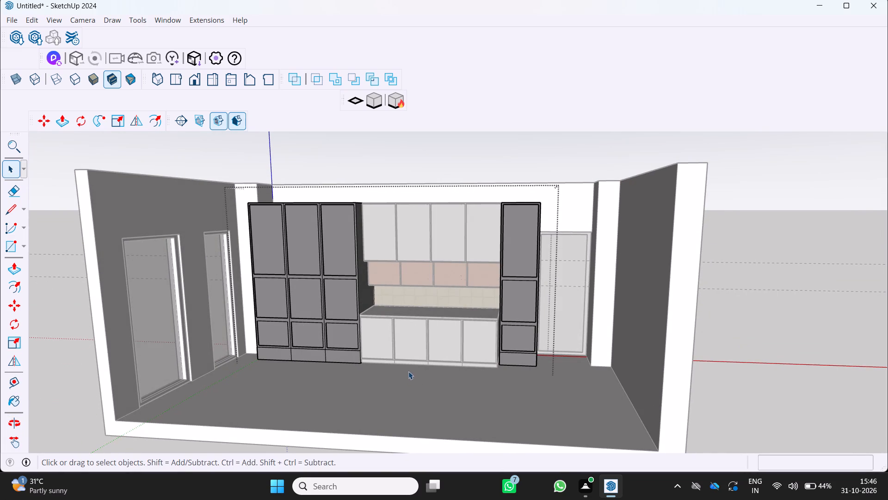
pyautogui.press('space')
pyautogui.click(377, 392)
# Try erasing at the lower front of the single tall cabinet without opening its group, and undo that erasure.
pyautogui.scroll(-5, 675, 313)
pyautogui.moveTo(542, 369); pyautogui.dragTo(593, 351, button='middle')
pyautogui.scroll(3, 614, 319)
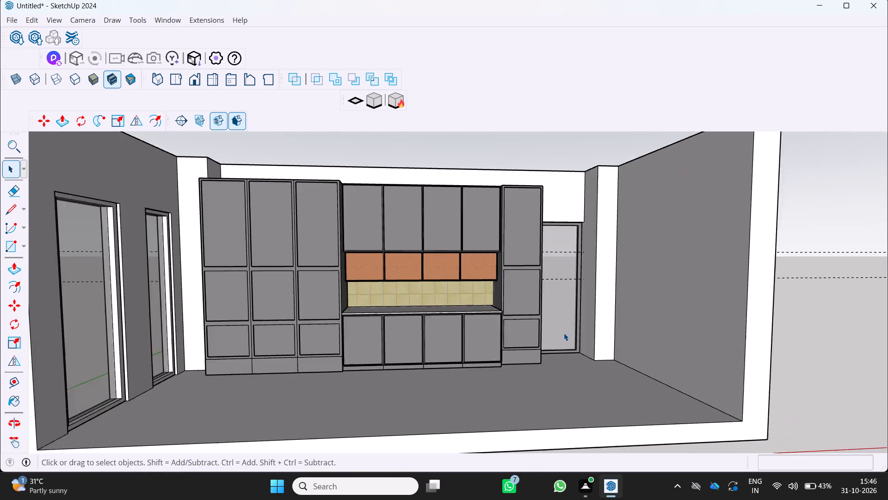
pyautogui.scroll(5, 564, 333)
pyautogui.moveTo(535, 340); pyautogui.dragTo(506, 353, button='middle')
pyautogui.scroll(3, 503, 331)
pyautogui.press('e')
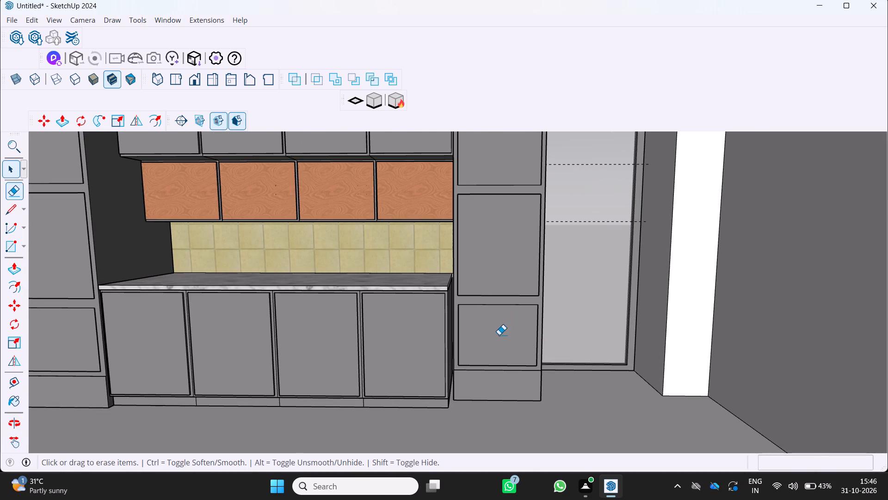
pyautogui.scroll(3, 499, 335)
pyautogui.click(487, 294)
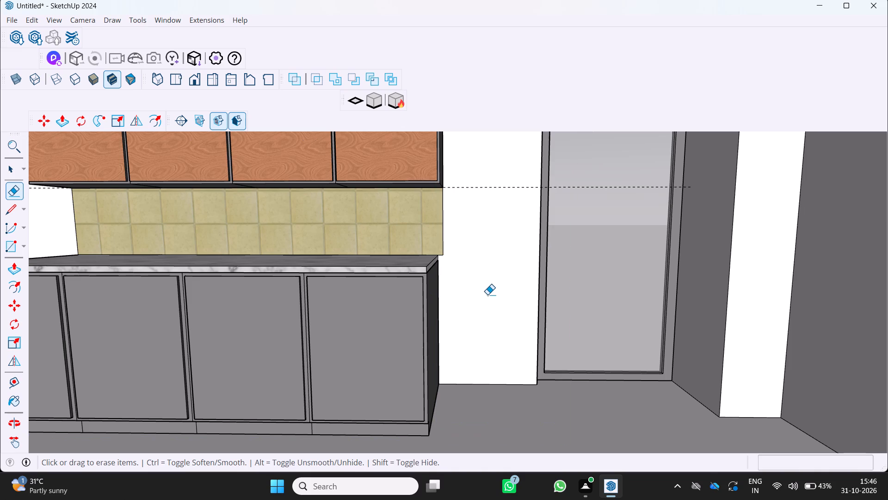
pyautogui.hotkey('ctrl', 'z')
# Open the tall cabinet group for editing, try erasing the bottom edge of the single cabinet's middle front, and undo that erasure.
pyautogui.doubleClick(486, 302)
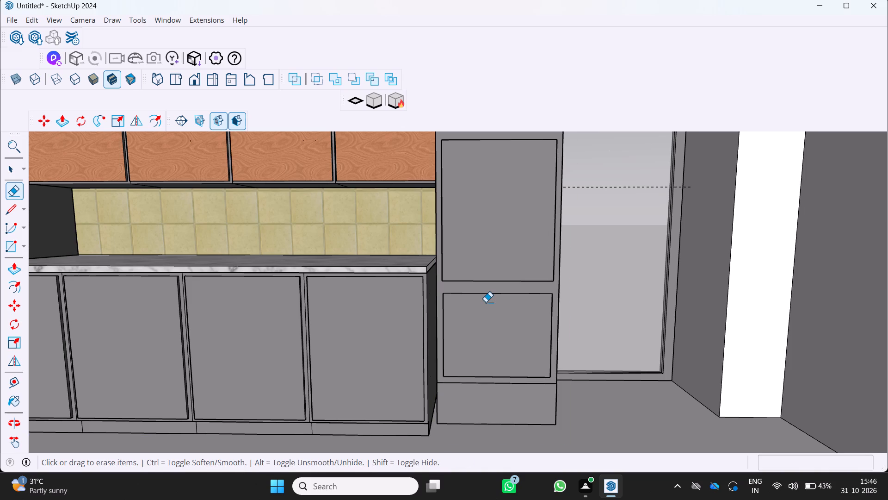
pyautogui.click(485, 297)
pyautogui.press('space')
pyautogui.tripleClick(489, 272)
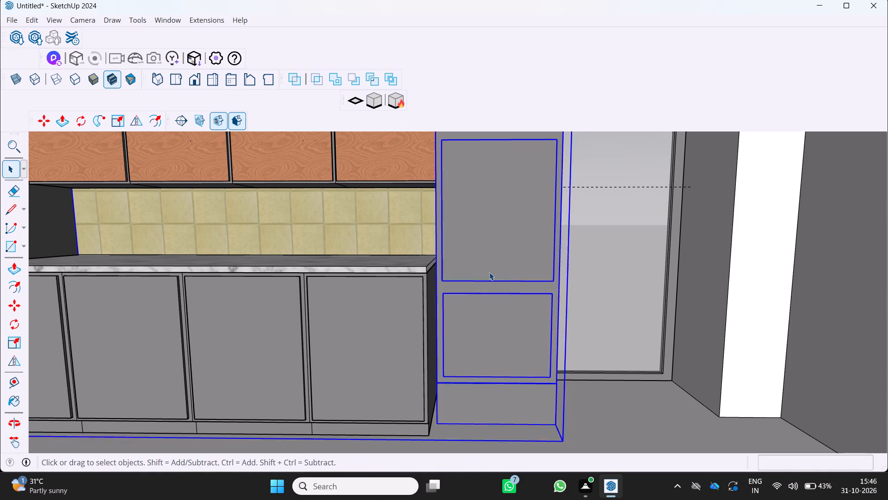
pyautogui.doubleClick(489, 272)
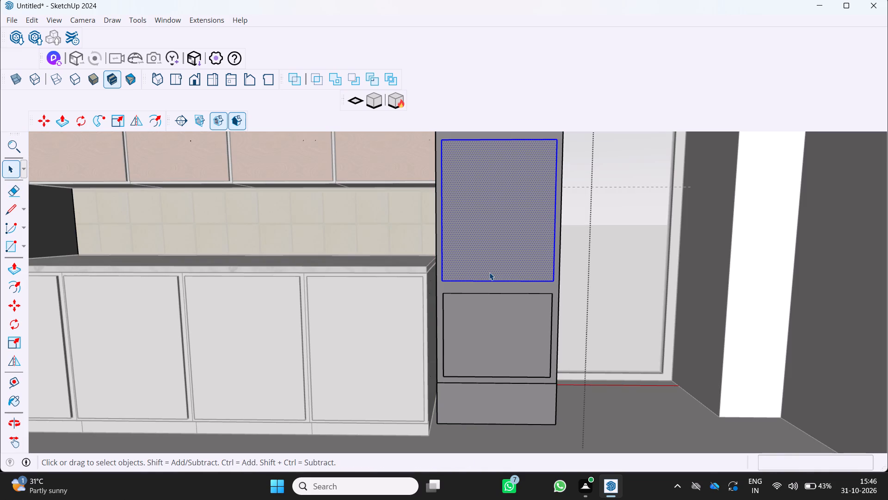
pyautogui.press('e')
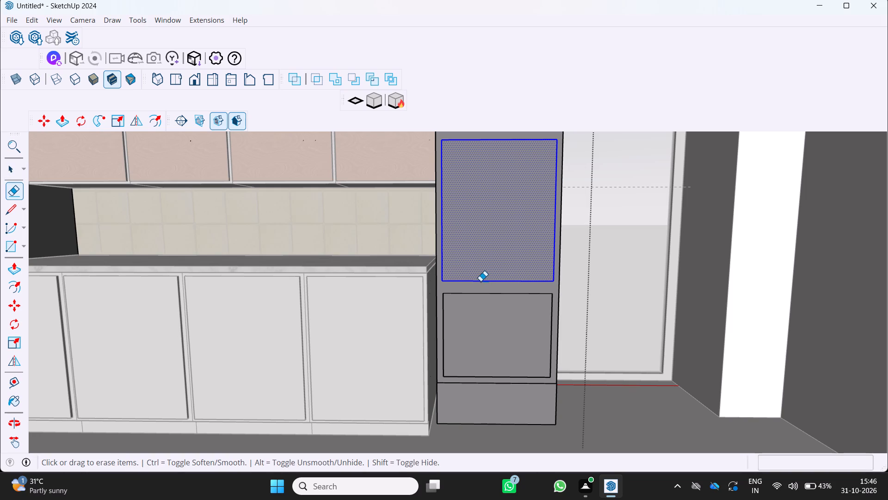
pyautogui.click(481, 281)
pyautogui.hotkey('ctrl', 'z')
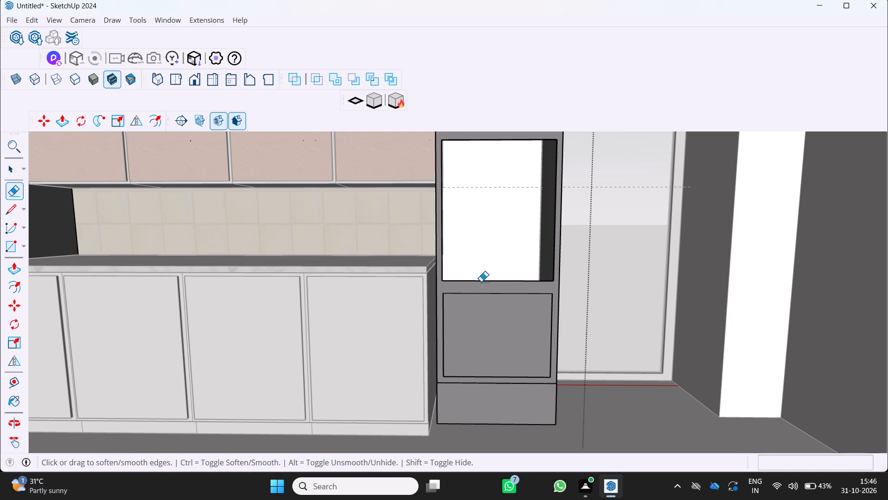
# Erase the right edge of the single tall cabinet's middle front to turn it into an open compartment.
pyautogui.moveTo(554, 296); pyautogui.dragTo(517, 301, button='middle')
pyautogui.scroll(8, 538, 299)
pyautogui.click(537, 262)
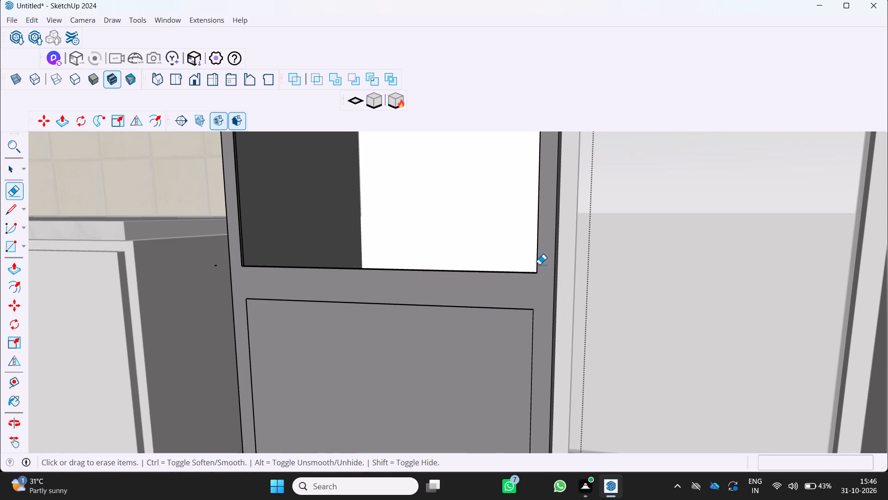
pyautogui.scroll(-15, 538, 267)
pyautogui.scroll(-2, 510, 292)
pyautogui.moveTo(510, 291); pyautogui.dragTo(538, 248, button='middle')
pyautogui.middleClick(538, 248)
pyautogui.scroll(3, 523, 229)
pyautogui.moveTo(511, 246); pyautogui.dragTo(466, 293, button='middle')
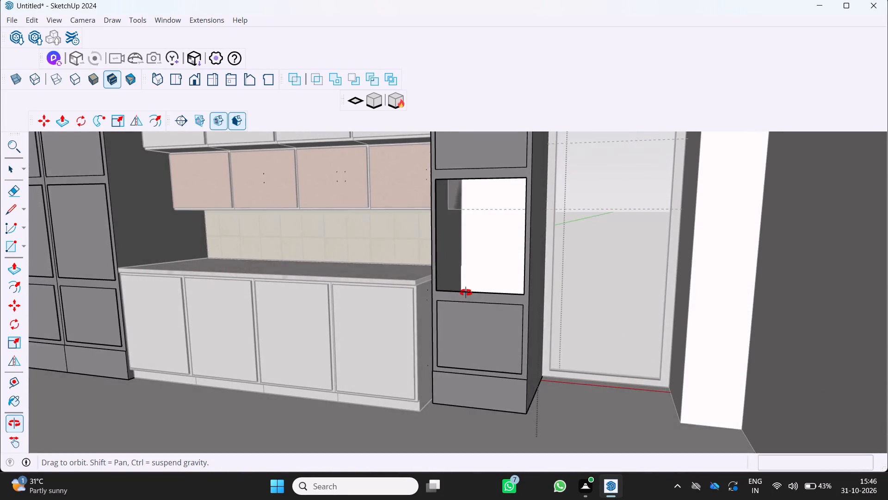
# Erase the bottom edge of the single tall cabinet's open middle compartment and the top edge of its lower front.
pyautogui.moveTo(466, 293); pyautogui.dragTo(469, 298, button='middle')
pyautogui.middleClick(470, 299)
pyautogui.scroll(-4, 474, 304)
pyautogui.scroll(2, 469, 256)
pyautogui.moveTo(469, 261); pyautogui.dragTo(488, 240, button='middle')
pyautogui.scroll(1, 471, 260)
pyautogui.scroll(-4, 489, 245)
pyautogui.moveTo(481, 256); pyautogui.dragTo(487, 243, button='middle')
pyautogui.scroll(-1, 486, 247)
pyautogui.scroll(3, 482, 250)
pyautogui.moveTo(482, 250); pyautogui.dragTo(484, 230, button='middle')
pyautogui.scroll(3, 493, 237)
pyautogui.moveTo(495, 239); pyautogui.dragTo(499, 240, button='middle')
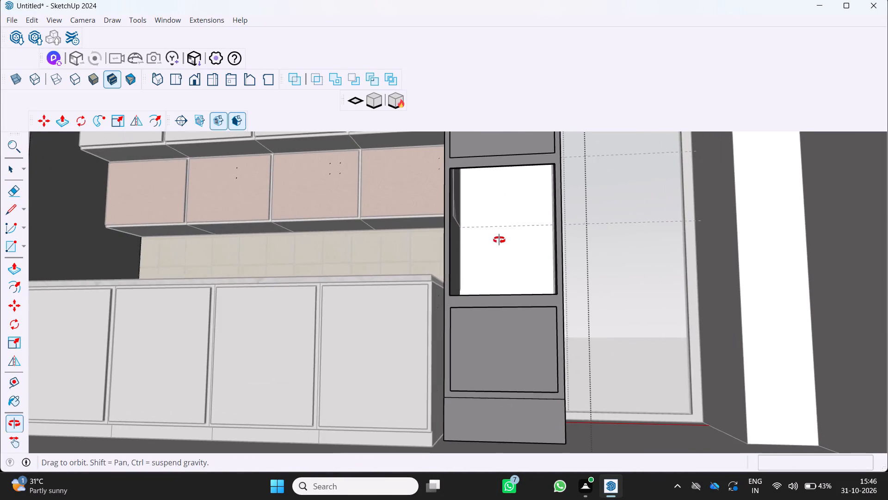
pyautogui.moveTo(499, 240); pyautogui.dragTo(511, 247, button='middle')
pyautogui.scroll(-3, 519, 252)
pyautogui.moveTo(499, 238); pyautogui.dragTo(477, 270, button='middle')
pyautogui.scroll(2, 496, 304)
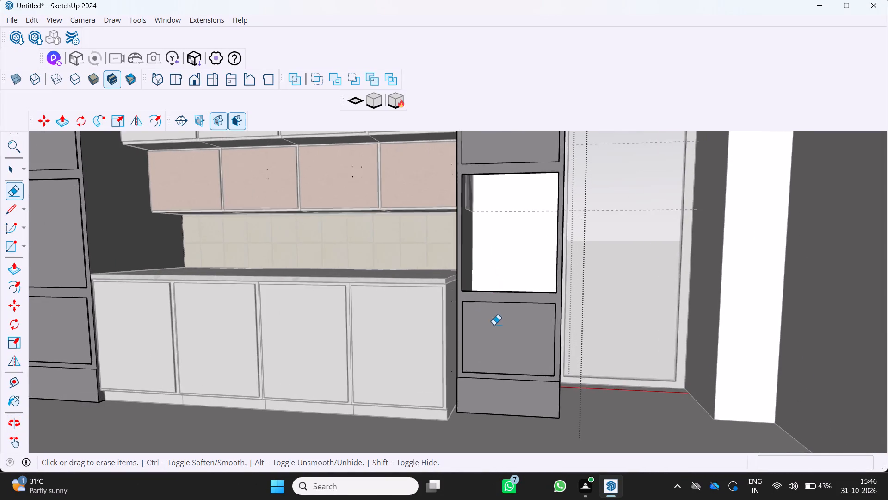
pyautogui.click(502, 292)
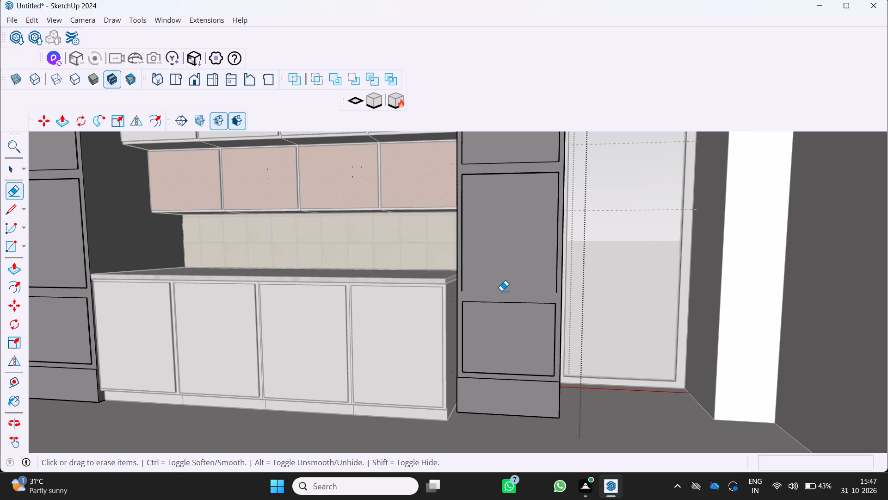
pyautogui.click(483, 304)
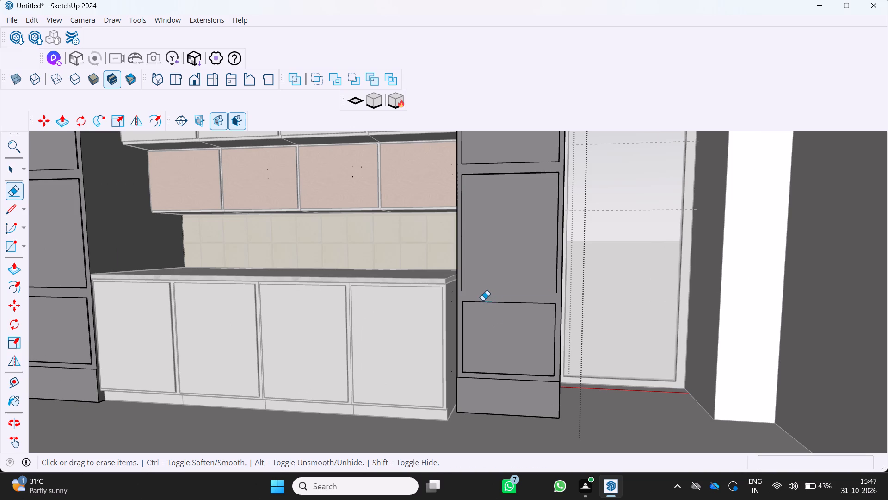
pyautogui.click(483, 300)
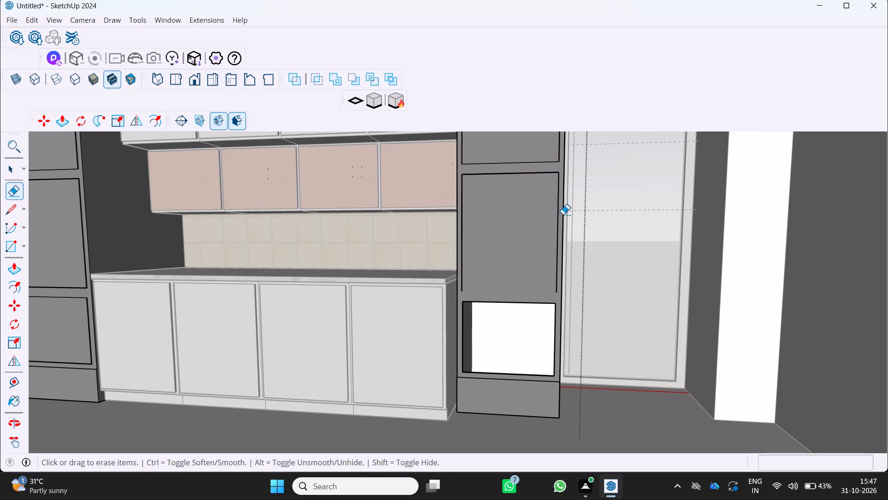
# Erase the top edge of the single tall cabinet's middle front and the bottom edge of its upper front.
pyautogui.scroll(-1, 548, 214)
pyautogui.moveTo(539, 214); pyautogui.dragTo(562, 239, button='middle')
pyautogui.scroll(-4, 563, 240)
pyautogui.scroll(4, 540, 170)
pyautogui.scroll(-3, 518, 212)
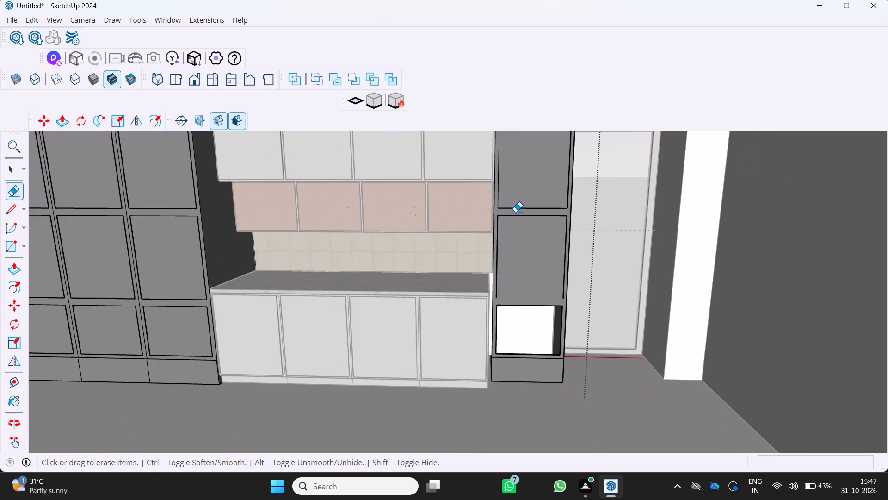
pyautogui.moveTo(509, 217); pyautogui.dragTo(504, 151, button='middle')
pyautogui.scroll(-5, 503, 151)
pyautogui.scroll(8, 529, 180)
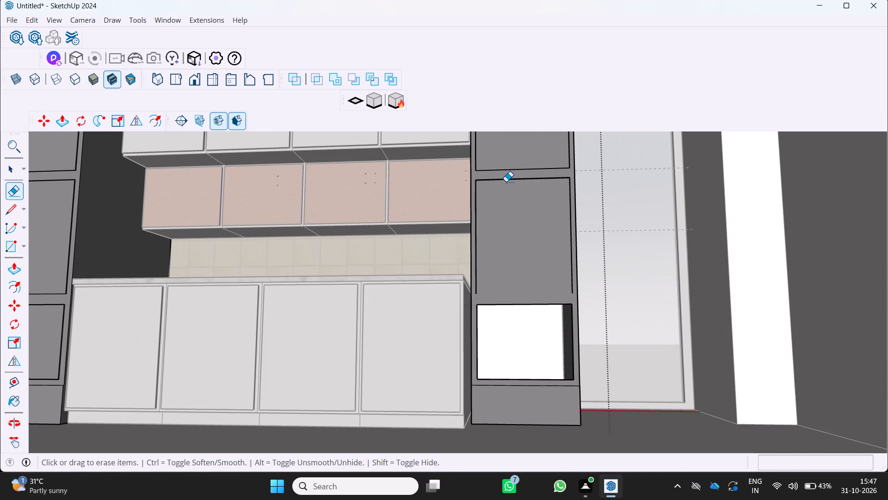
pyautogui.click(506, 178)
pyautogui.moveTo(508, 165); pyautogui.dragTo(506, 169)
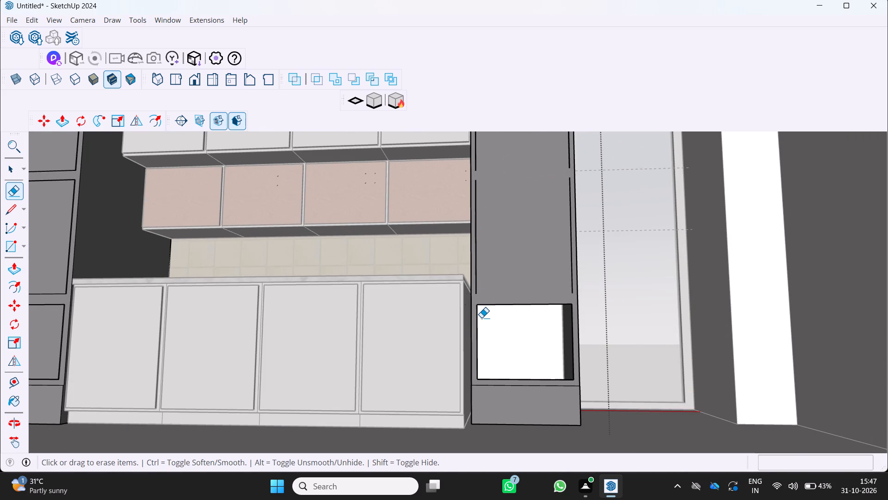
# Close the lower opening of the single tall cabinet with a corner-to-corner rectangle of about 1.78' by 1.40'.
pyautogui.press('r')
pyautogui.click(481, 306)
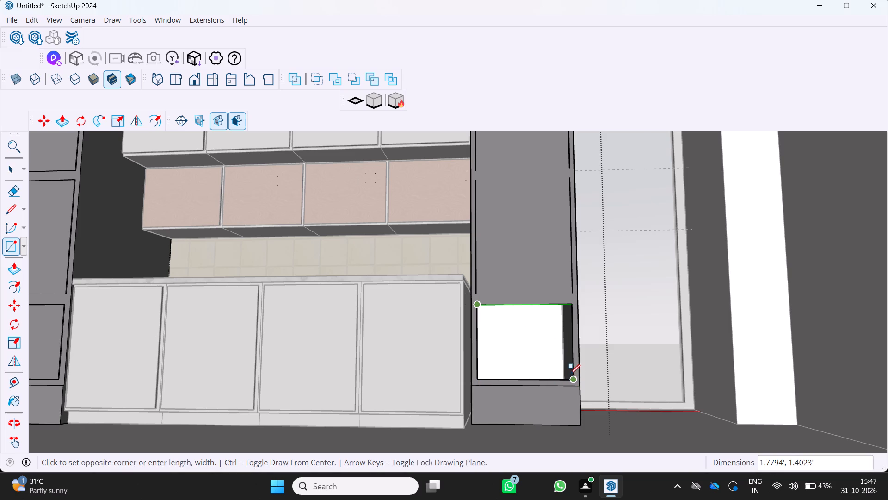
pyautogui.click(573, 381)
# Examine the single tall cabinet's lower front and the whole cabinet wall from closer and farther viewpoints.
pyautogui.moveTo(556, 368); pyautogui.dragTo(524, 380, button='middle')
pyautogui.middleClick(524, 380)
pyautogui.middleClick(524, 380)
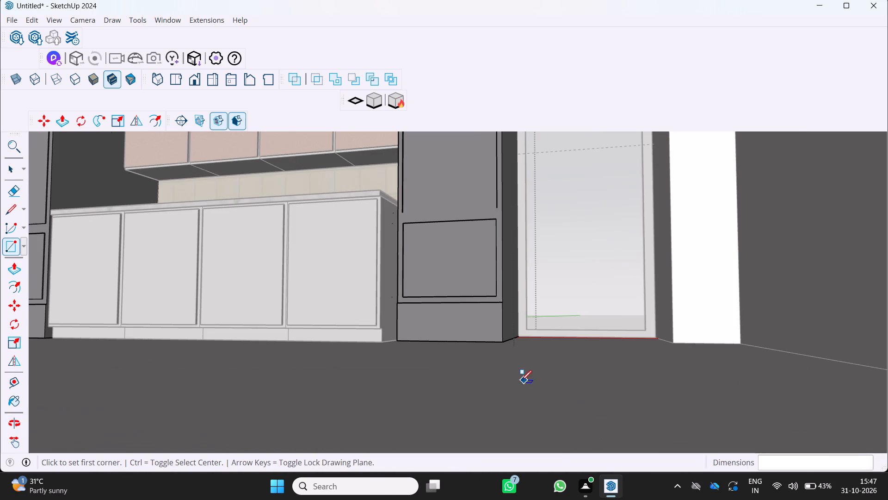
pyautogui.moveTo(520, 358); pyautogui.dragTo(567, 388, button='middle')
pyautogui.scroll(-4, 566, 387)
pyautogui.middleClick(568, 388)
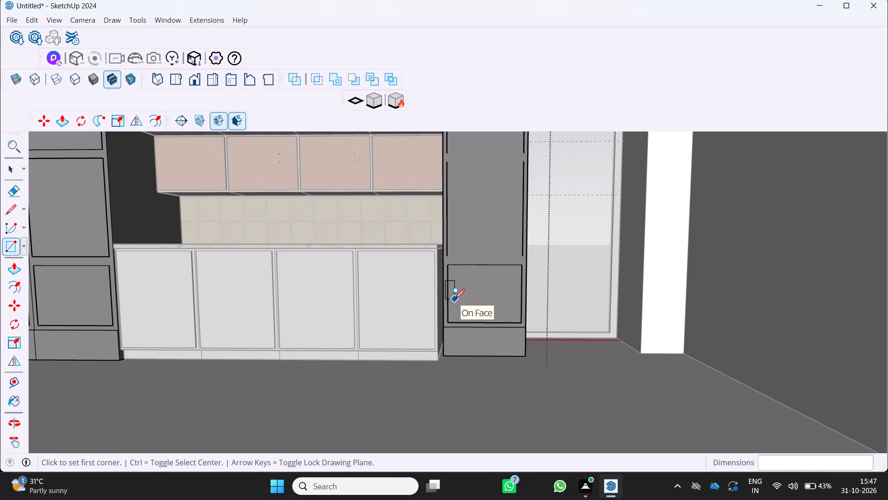
pyautogui.moveTo(453, 291); pyautogui.dragTo(444, 308, button='middle')
pyautogui.scroll(-3, 445, 289)
pyautogui.moveTo(447, 287); pyautogui.dragTo(448, 284, button='middle')
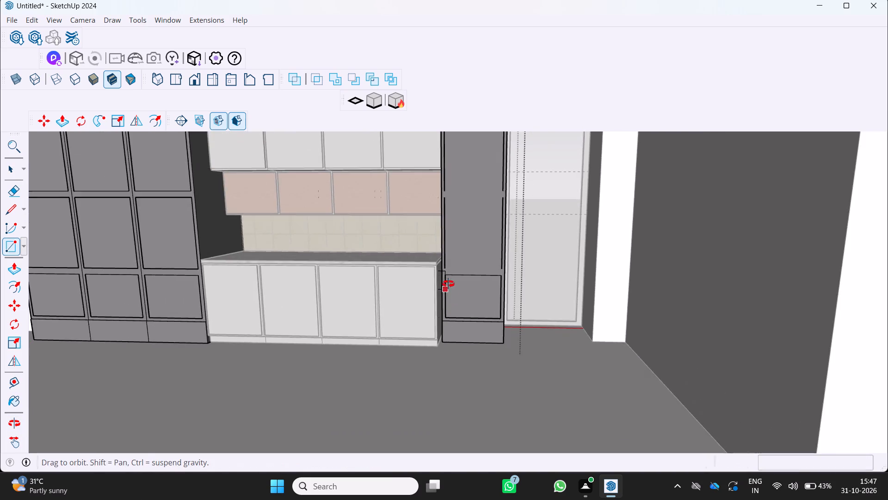
pyautogui.moveTo(448, 284); pyautogui.dragTo(444, 243, button='middle')
pyautogui.middleClick(444, 243)
pyautogui.scroll(-4, 472, 216)
pyautogui.moveTo(465, 211); pyautogui.dragTo(482, 294, button='middle')
pyautogui.scroll(-4, 485, 289)
pyautogui.moveTo(436, 223); pyautogui.dragTo(412, 143, button='middle')
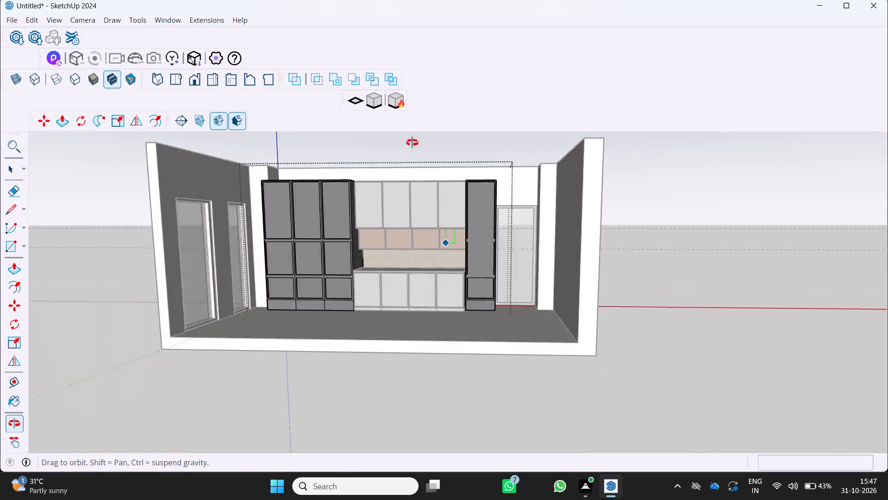
pyautogui.moveTo(412, 143); pyautogui.dragTo(412, 142, button='middle')
pyautogui.middleClick(412, 142)
pyautogui.scroll(4, 484, 278)
pyautogui.moveTo(506, 262); pyautogui.dragTo(511, 287, button='middle')
pyautogui.middleClick(511, 287)
pyautogui.scroll(-2, 510, 288)
pyautogui.scroll(3, 480, 257)
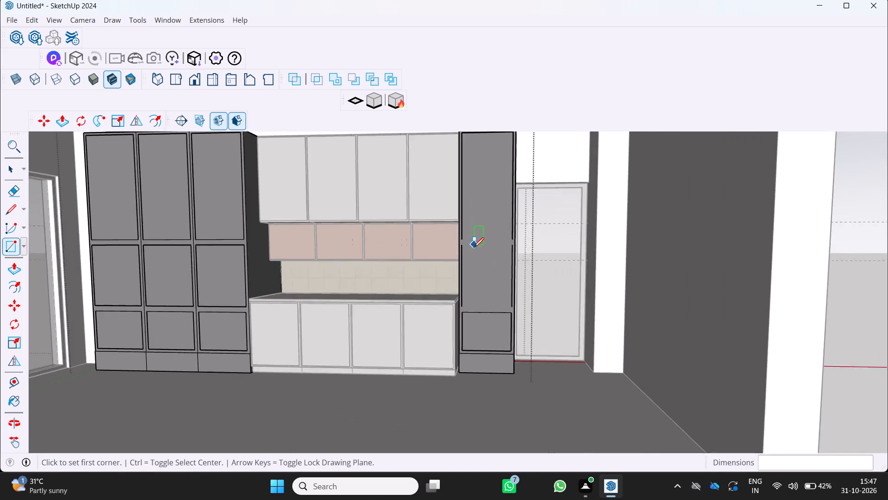
pyautogui.scroll(3, 474, 248)
pyautogui.scroll(-5, 473, 248)
pyautogui.scroll(2, 474, 237)
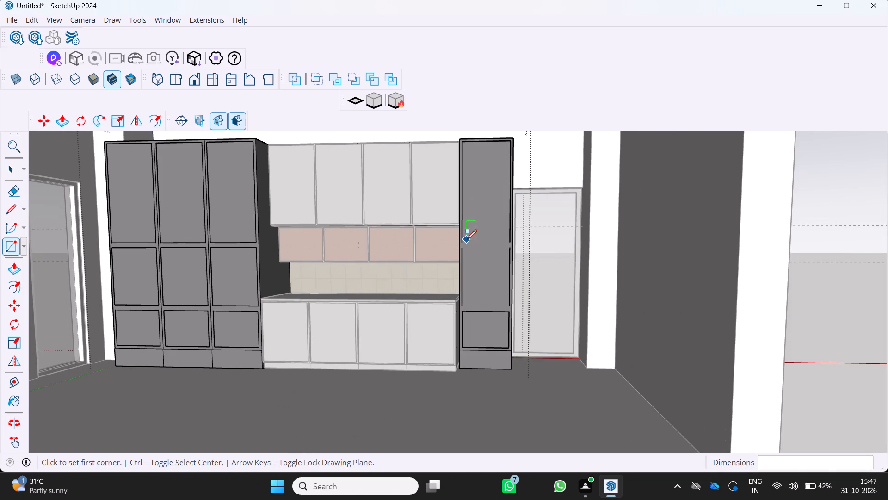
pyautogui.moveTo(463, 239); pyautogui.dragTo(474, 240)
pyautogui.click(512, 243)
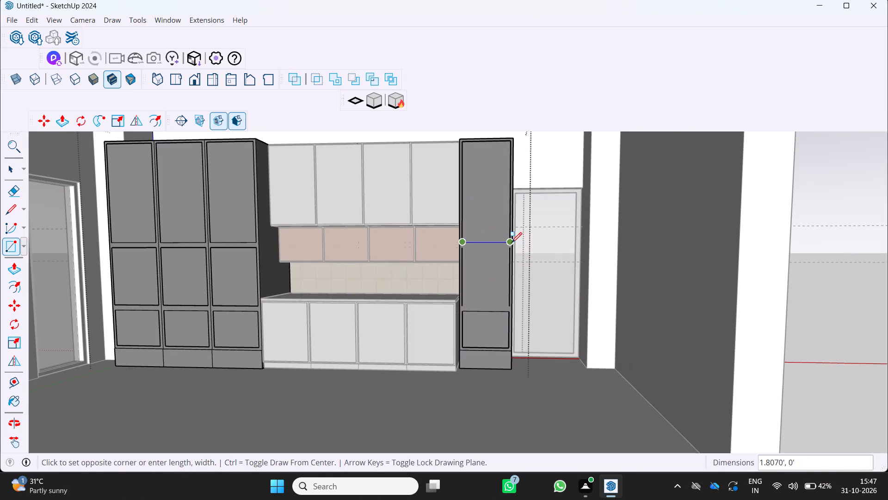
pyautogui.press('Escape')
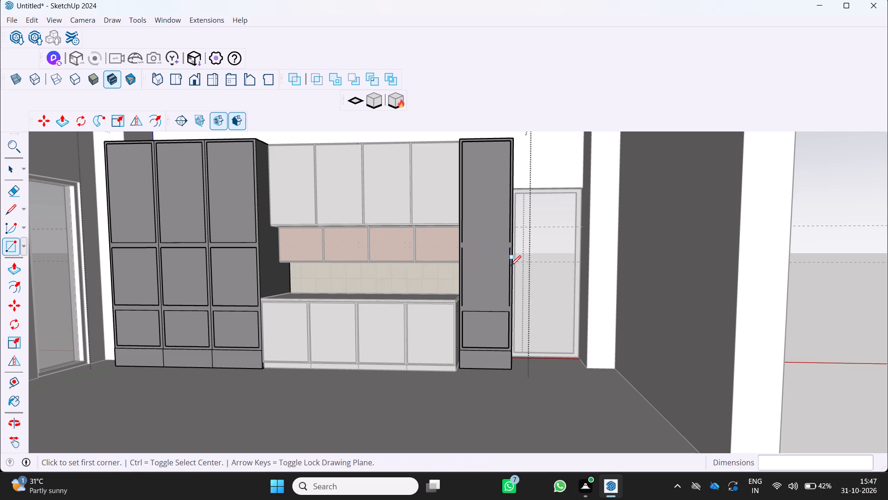
# Draw a horizontal line about 1.81' long joining the lower ends of the single tall cabinet's upper front side edges.
pyautogui.press('l')
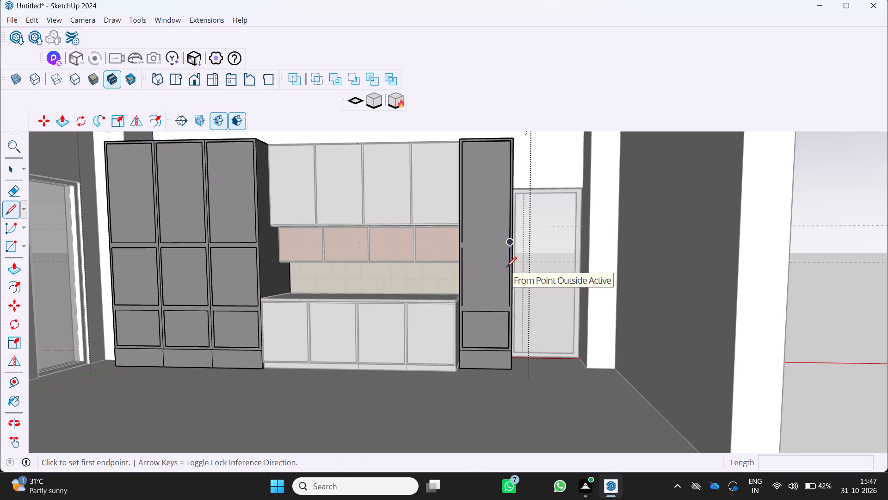
pyautogui.scroll(5, 491, 262)
pyautogui.moveTo(450, 235); pyautogui.dragTo(456, 236)
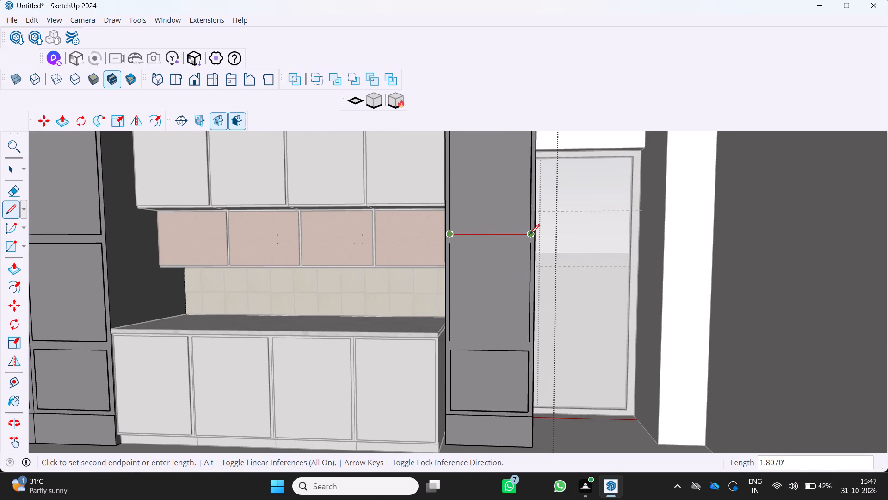
pyautogui.click(530, 234)
pyautogui.press('space')
# Erase the remaining left and right edges of the single tall cabinet's middle front.
pyautogui.scroll(-3, 496, 265)
pyautogui.scroll(2, 453, 264)
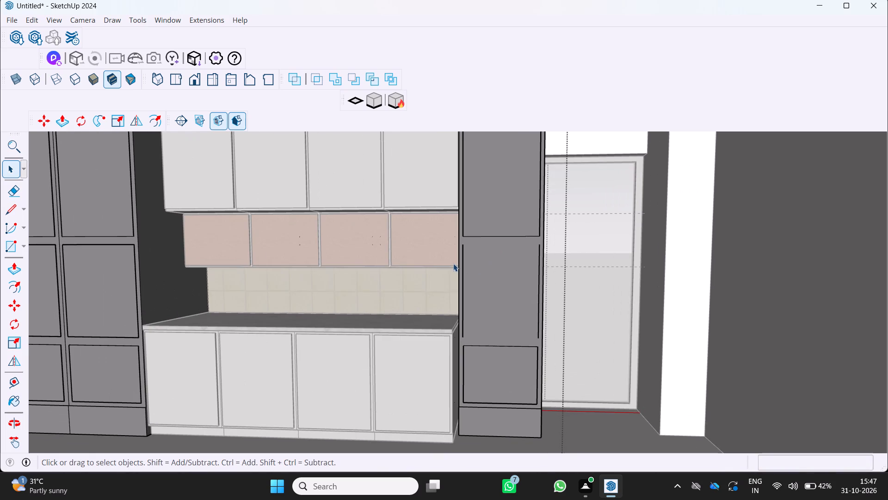
pyautogui.press('e')
pyautogui.scroll(2, 462, 262)
pyautogui.click(463, 250)
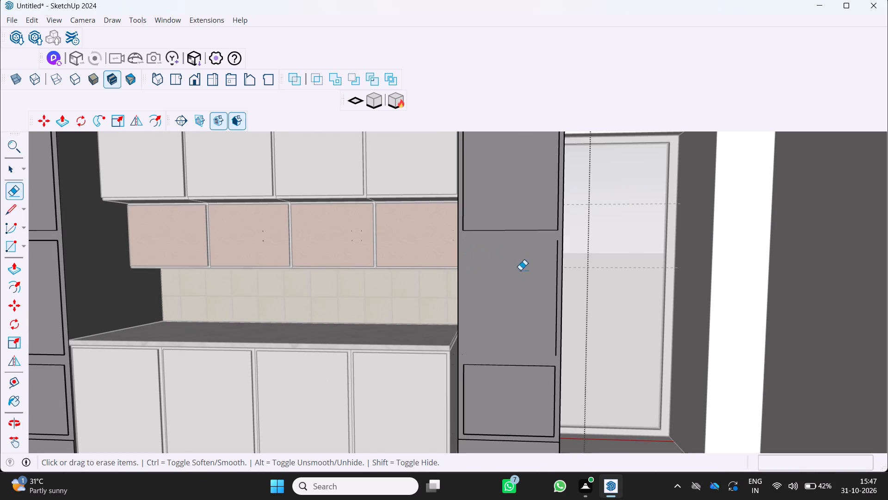
pyautogui.click(557, 254)
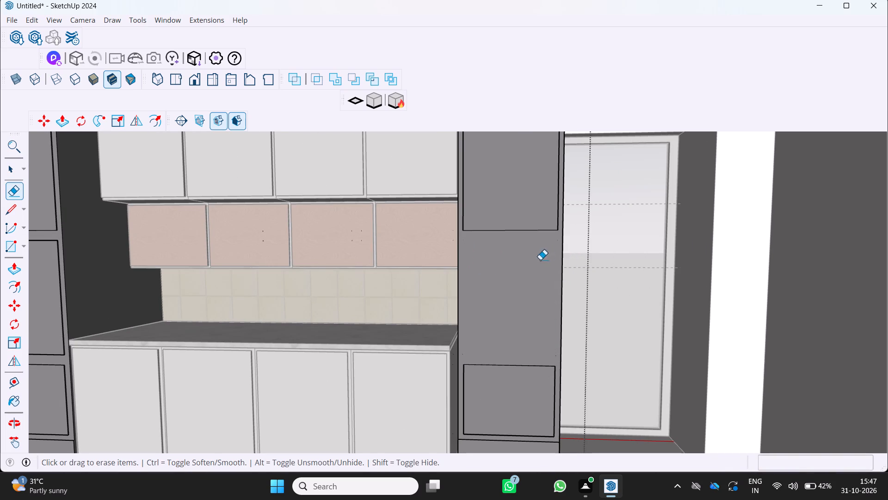
# Erase the top, left and right edges of the single tall cabinet's lower front.
pyautogui.scroll(-4, 539, 262)
pyautogui.scroll(-4, 501, 276)
pyautogui.scroll(2, 508, 256)
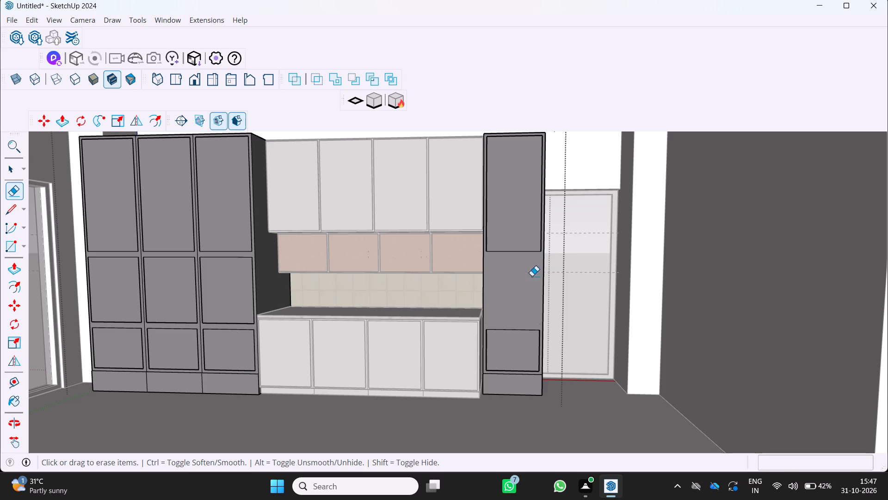
pyautogui.scroll(5, 501, 320)
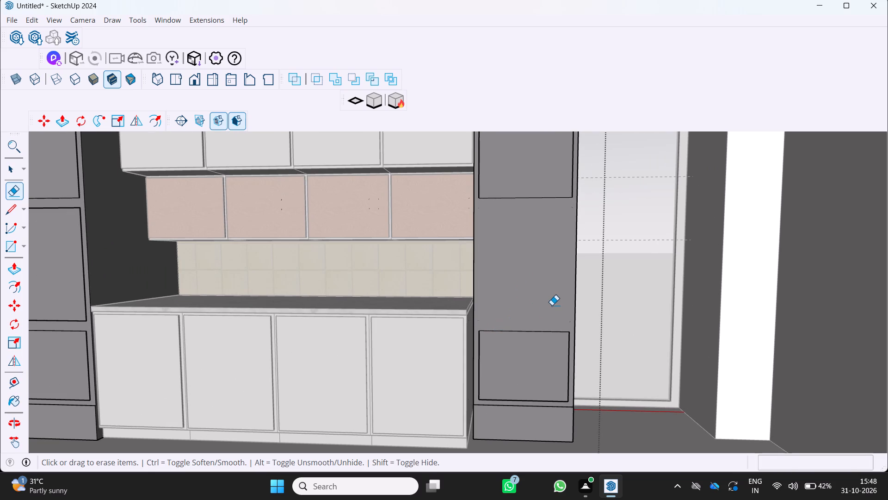
pyautogui.scroll(5, 505, 344)
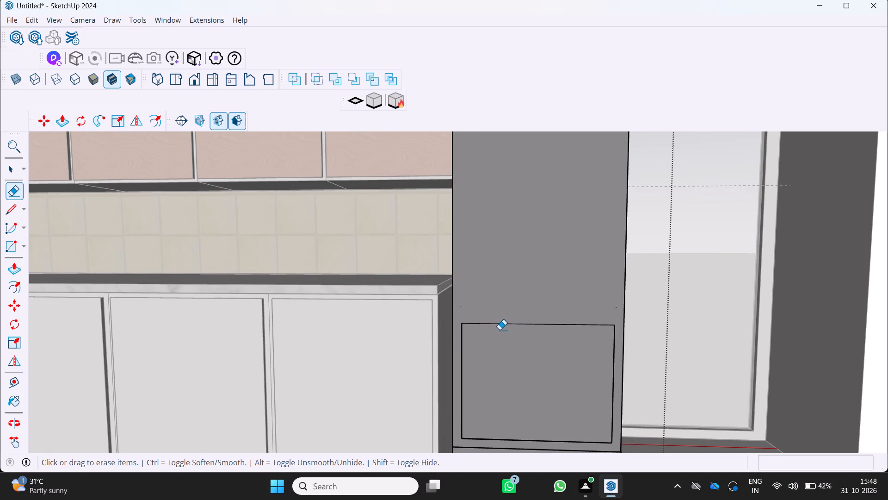
pyautogui.click(498, 324)
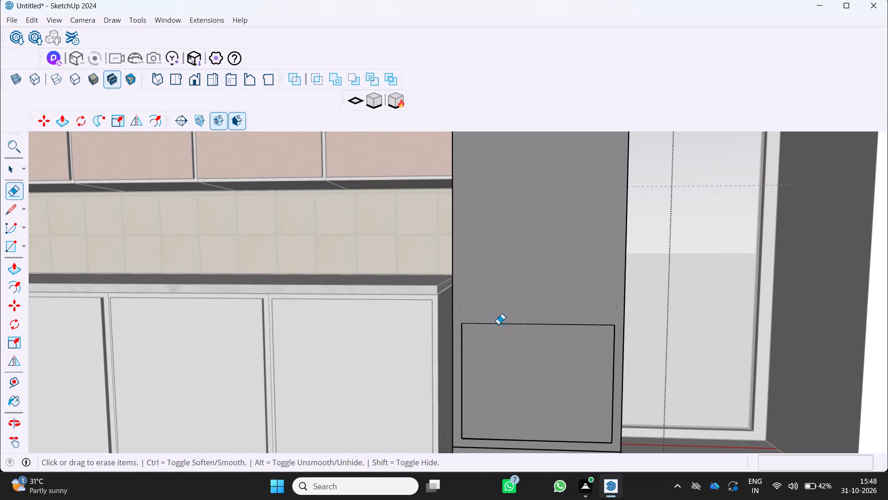
pyautogui.click(503, 326)
pyautogui.click(503, 323)
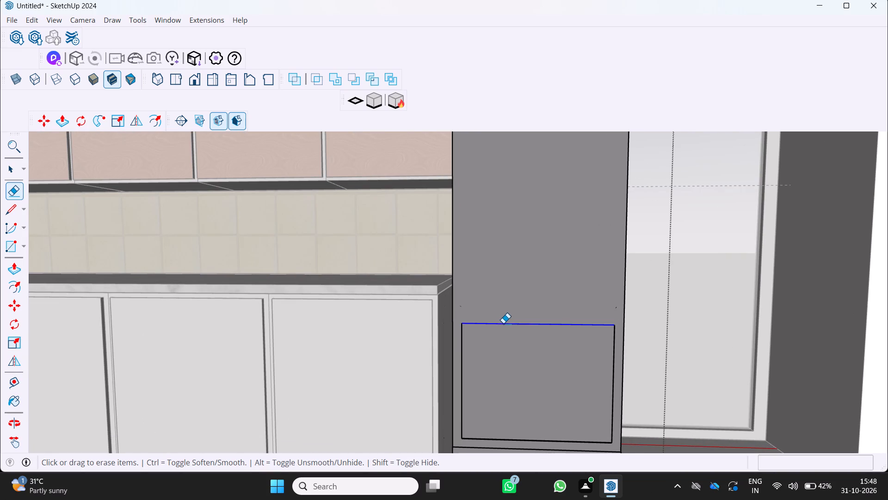
pyautogui.click(462, 336)
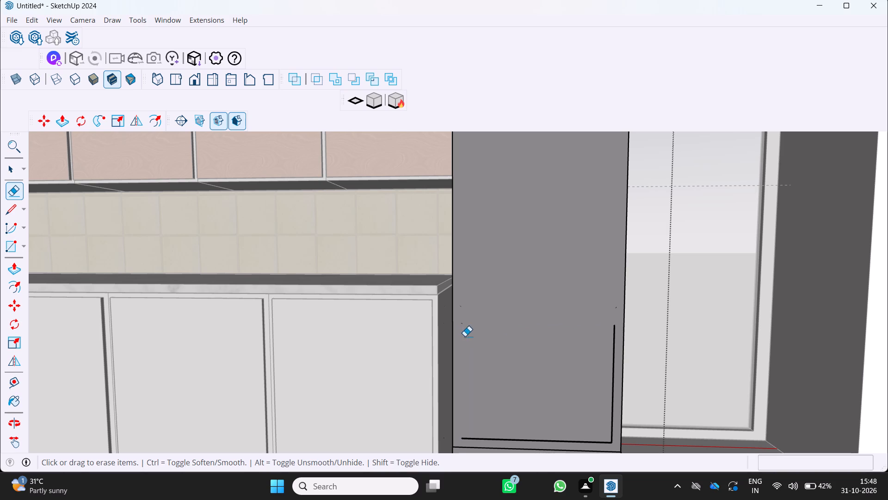
pyautogui.click(612, 344)
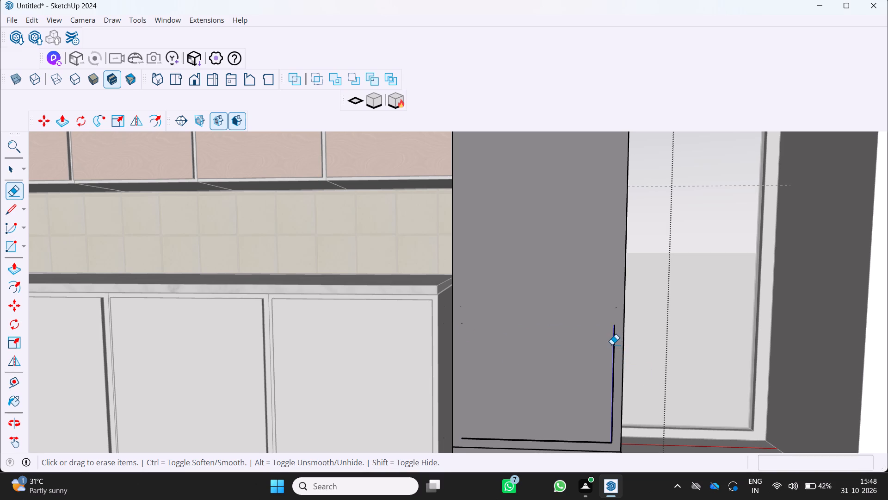
pyautogui.click(612, 349)
pyautogui.scroll(1, 617, 356)
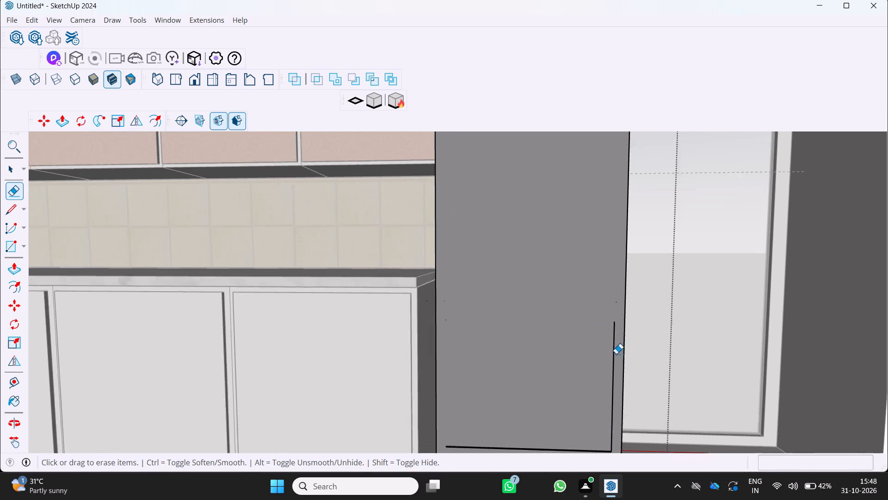
pyautogui.scroll(3, 616, 354)
pyautogui.click(617, 320)
pyautogui.scroll(-10, 603, 321)
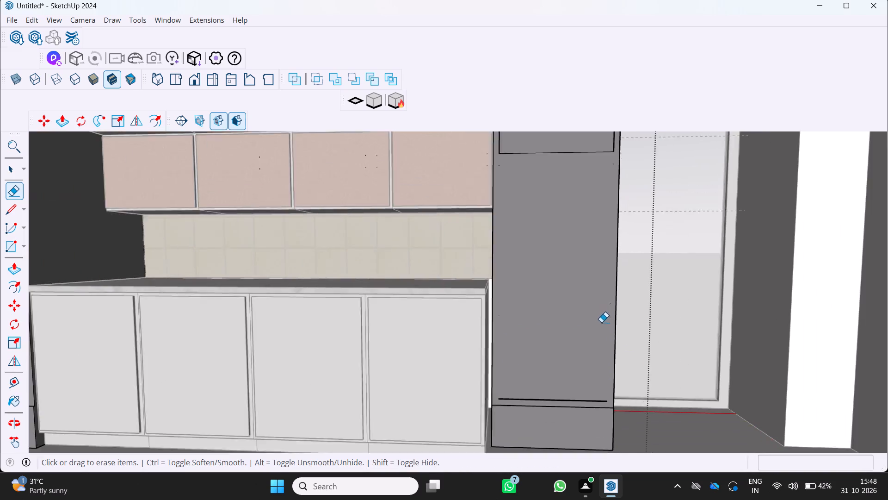
pyautogui.scroll(-5, 603, 311)
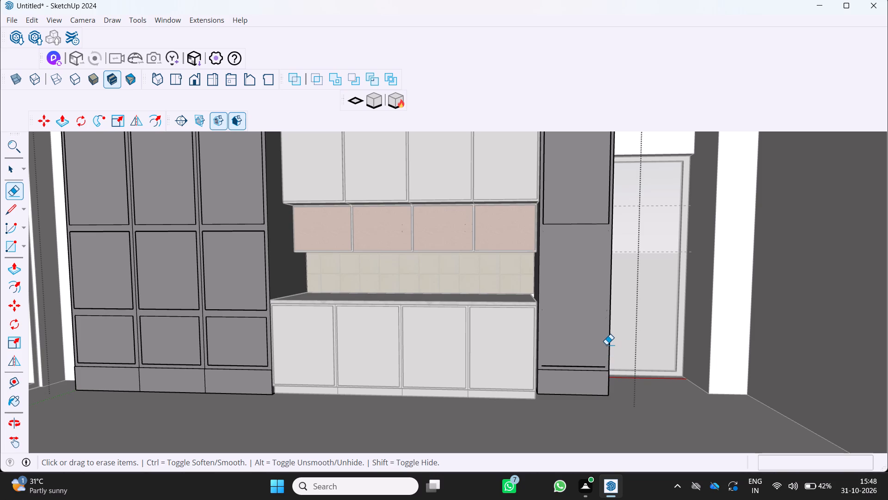
pyautogui.click(606, 344)
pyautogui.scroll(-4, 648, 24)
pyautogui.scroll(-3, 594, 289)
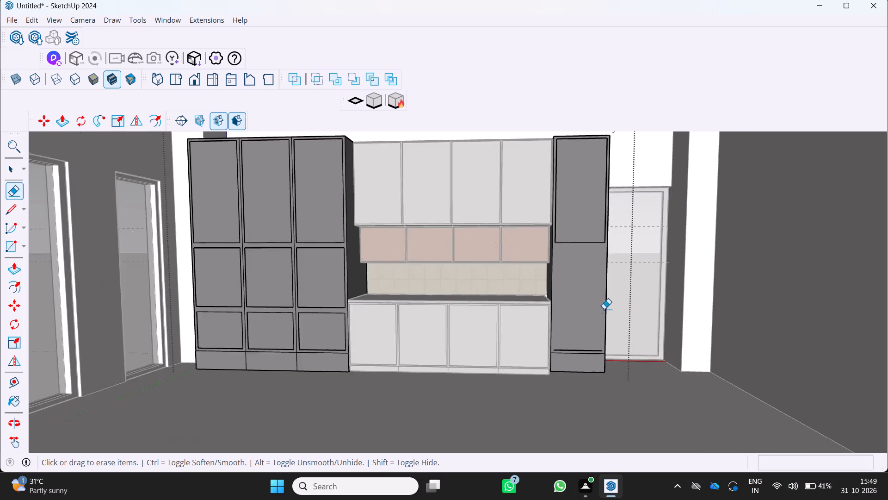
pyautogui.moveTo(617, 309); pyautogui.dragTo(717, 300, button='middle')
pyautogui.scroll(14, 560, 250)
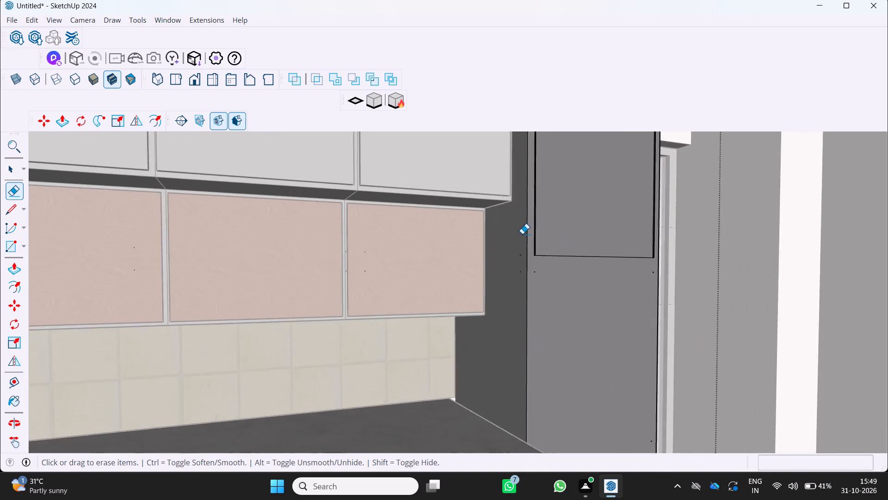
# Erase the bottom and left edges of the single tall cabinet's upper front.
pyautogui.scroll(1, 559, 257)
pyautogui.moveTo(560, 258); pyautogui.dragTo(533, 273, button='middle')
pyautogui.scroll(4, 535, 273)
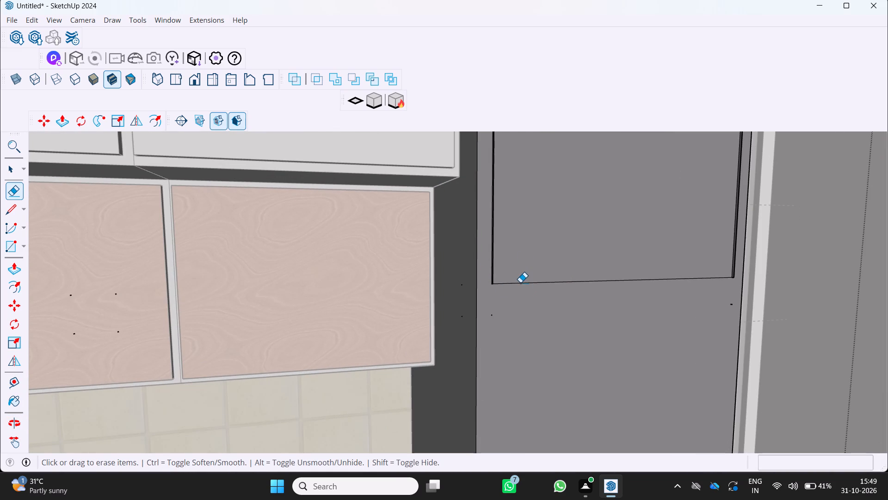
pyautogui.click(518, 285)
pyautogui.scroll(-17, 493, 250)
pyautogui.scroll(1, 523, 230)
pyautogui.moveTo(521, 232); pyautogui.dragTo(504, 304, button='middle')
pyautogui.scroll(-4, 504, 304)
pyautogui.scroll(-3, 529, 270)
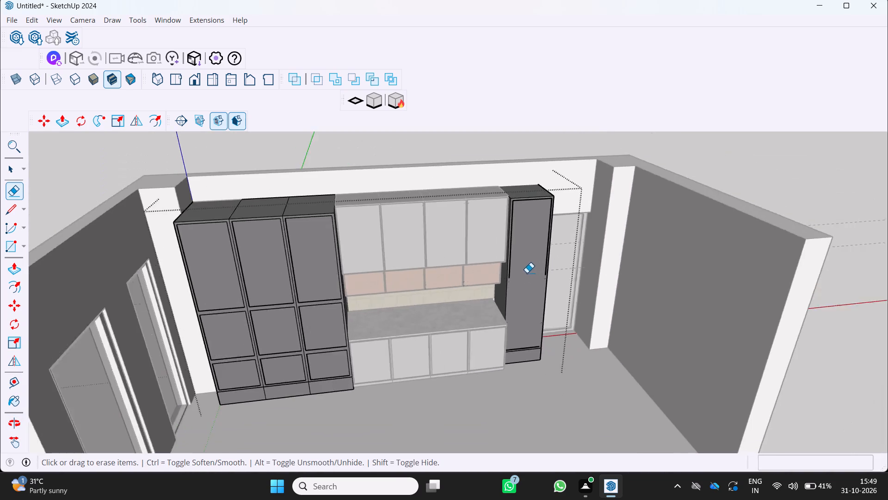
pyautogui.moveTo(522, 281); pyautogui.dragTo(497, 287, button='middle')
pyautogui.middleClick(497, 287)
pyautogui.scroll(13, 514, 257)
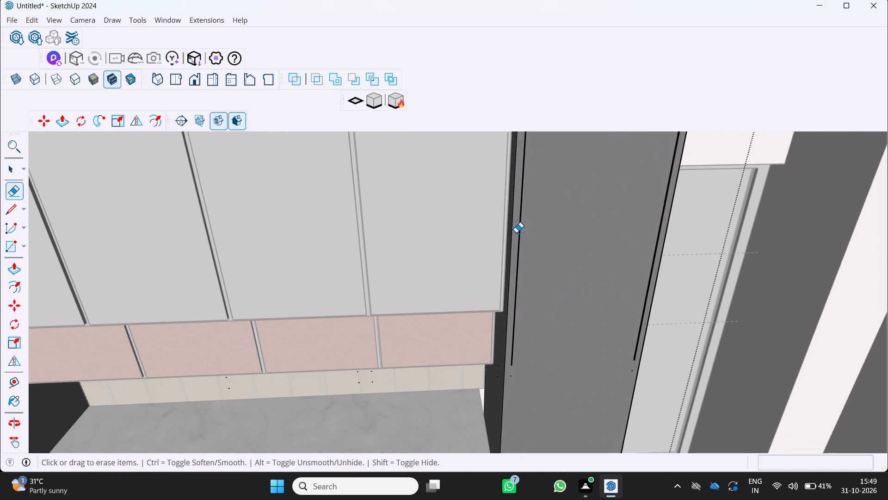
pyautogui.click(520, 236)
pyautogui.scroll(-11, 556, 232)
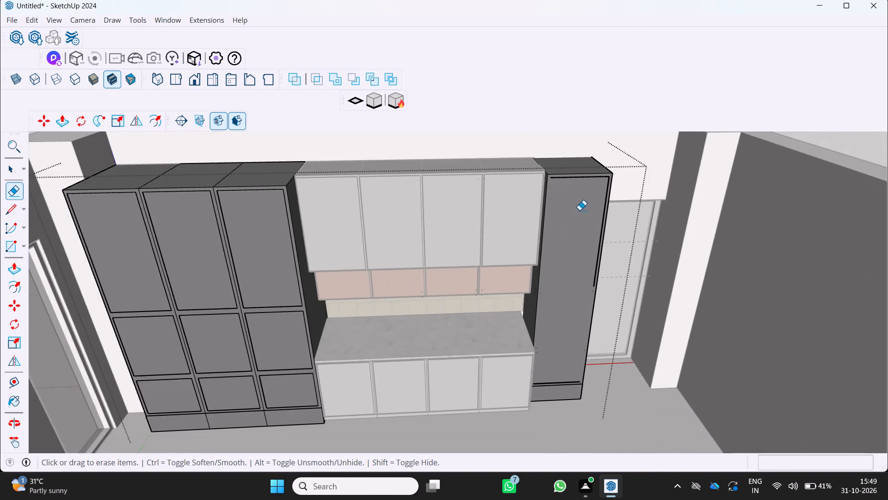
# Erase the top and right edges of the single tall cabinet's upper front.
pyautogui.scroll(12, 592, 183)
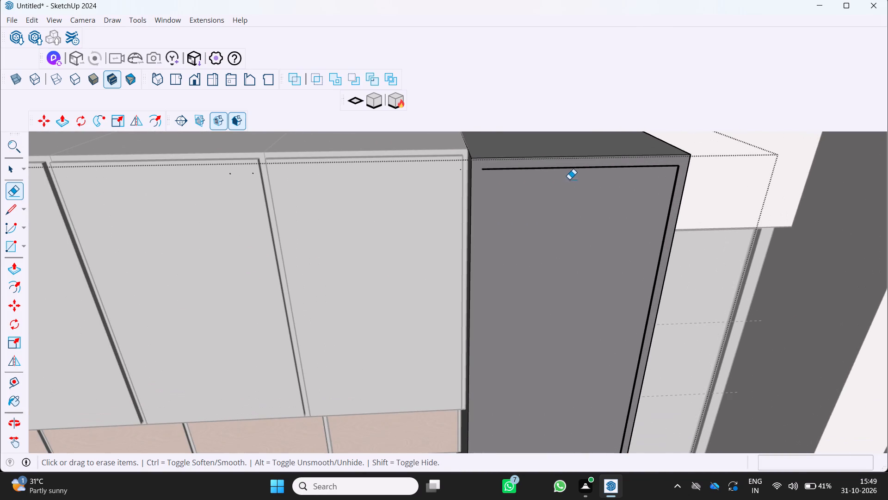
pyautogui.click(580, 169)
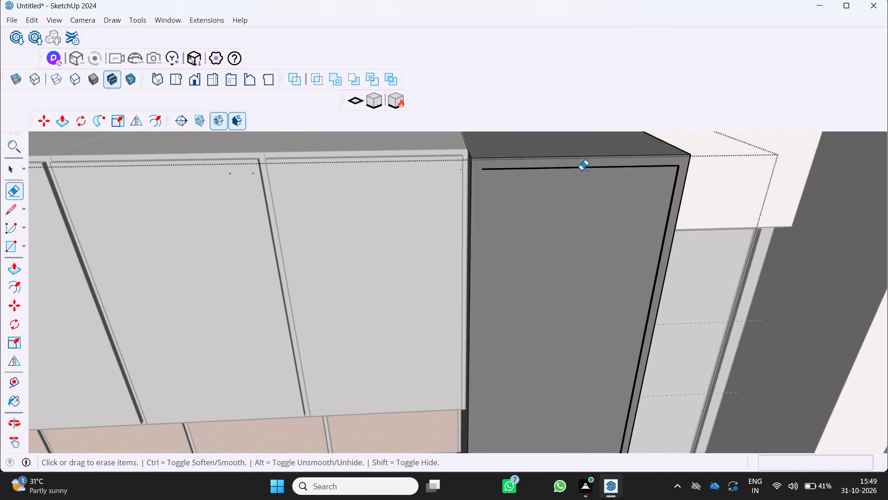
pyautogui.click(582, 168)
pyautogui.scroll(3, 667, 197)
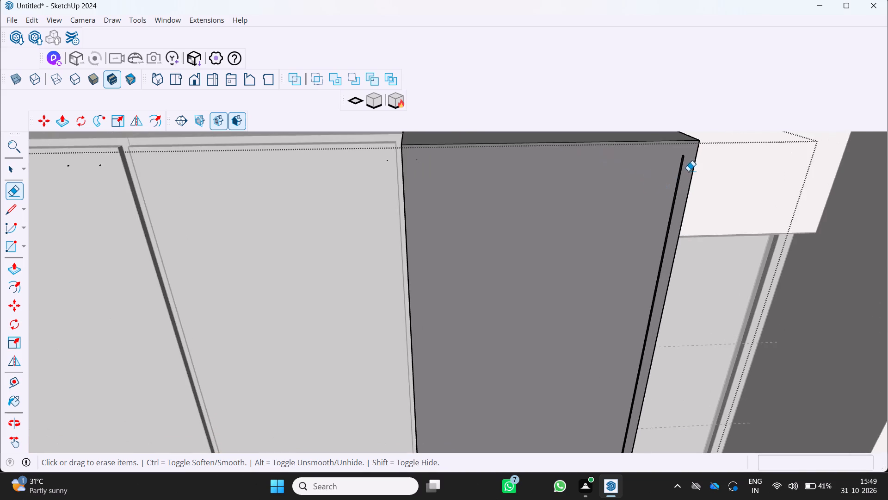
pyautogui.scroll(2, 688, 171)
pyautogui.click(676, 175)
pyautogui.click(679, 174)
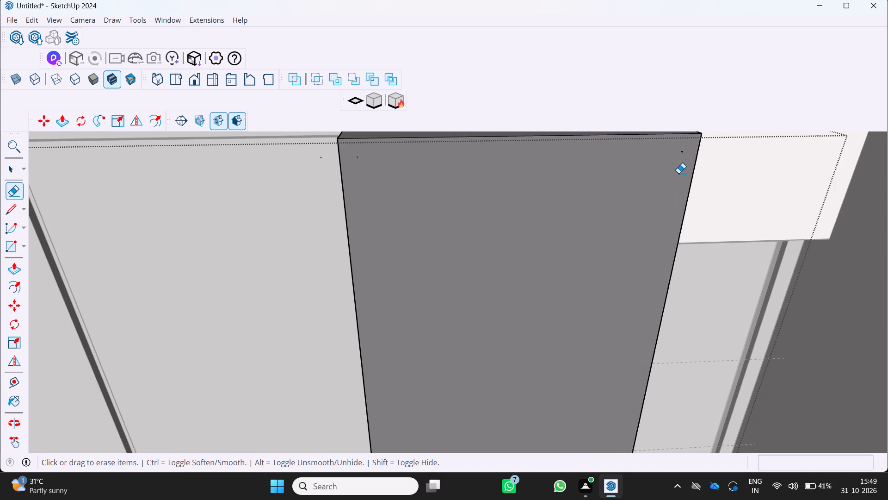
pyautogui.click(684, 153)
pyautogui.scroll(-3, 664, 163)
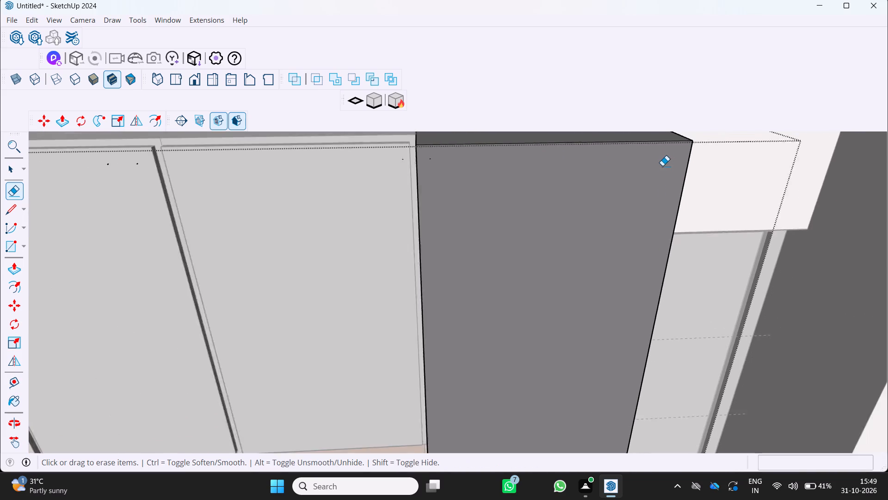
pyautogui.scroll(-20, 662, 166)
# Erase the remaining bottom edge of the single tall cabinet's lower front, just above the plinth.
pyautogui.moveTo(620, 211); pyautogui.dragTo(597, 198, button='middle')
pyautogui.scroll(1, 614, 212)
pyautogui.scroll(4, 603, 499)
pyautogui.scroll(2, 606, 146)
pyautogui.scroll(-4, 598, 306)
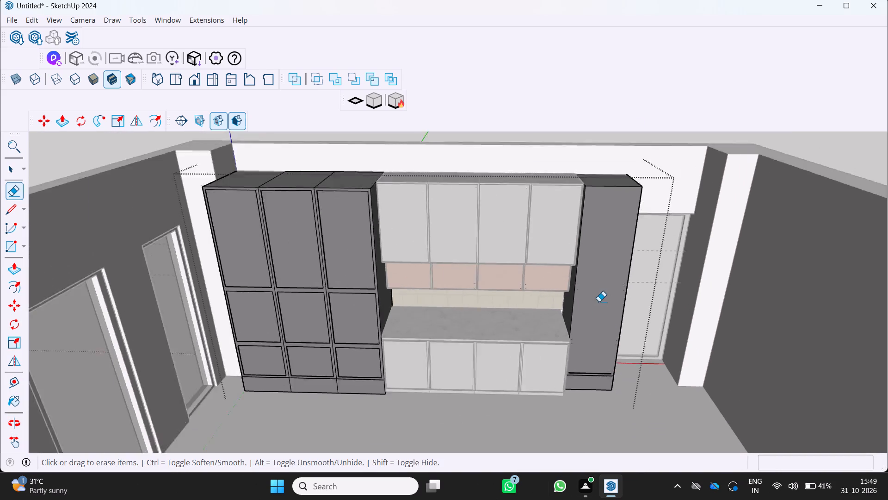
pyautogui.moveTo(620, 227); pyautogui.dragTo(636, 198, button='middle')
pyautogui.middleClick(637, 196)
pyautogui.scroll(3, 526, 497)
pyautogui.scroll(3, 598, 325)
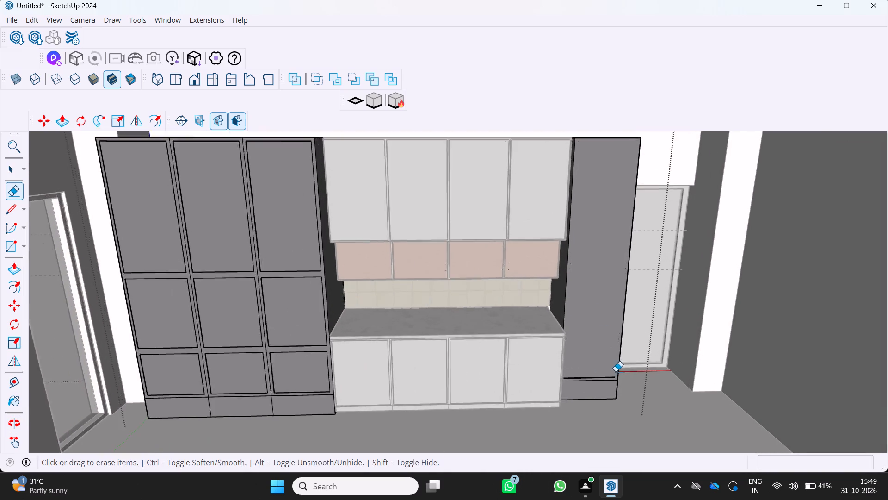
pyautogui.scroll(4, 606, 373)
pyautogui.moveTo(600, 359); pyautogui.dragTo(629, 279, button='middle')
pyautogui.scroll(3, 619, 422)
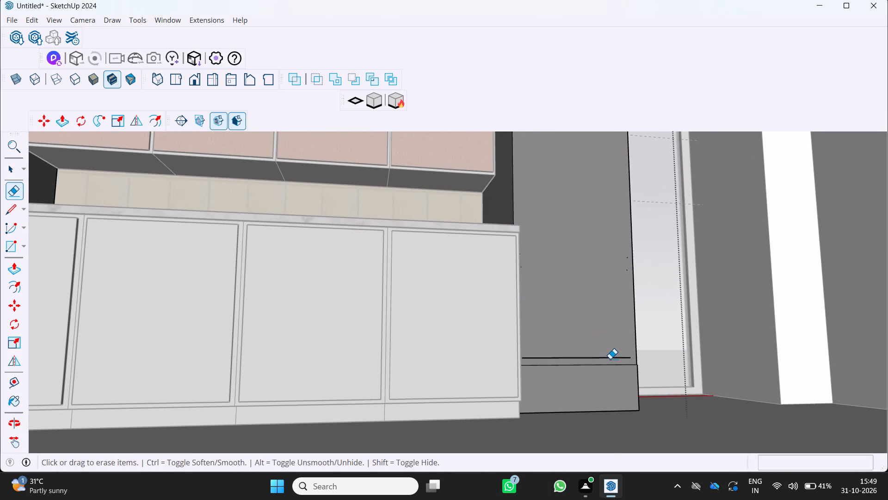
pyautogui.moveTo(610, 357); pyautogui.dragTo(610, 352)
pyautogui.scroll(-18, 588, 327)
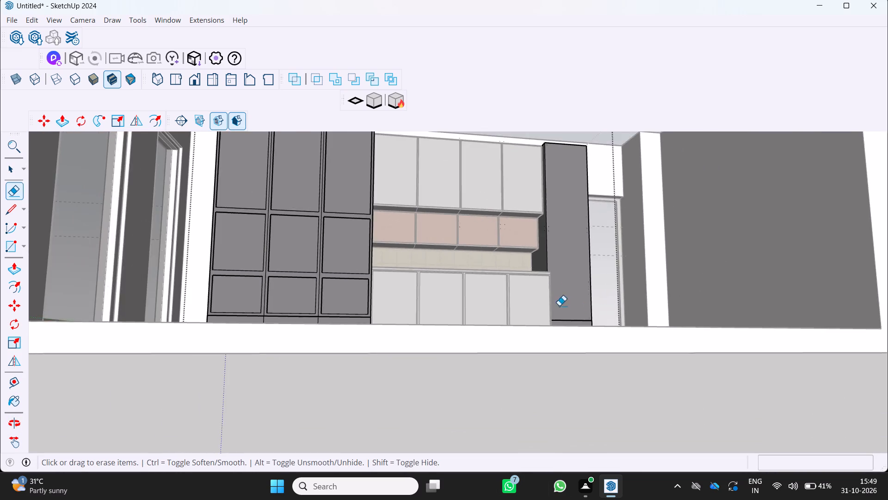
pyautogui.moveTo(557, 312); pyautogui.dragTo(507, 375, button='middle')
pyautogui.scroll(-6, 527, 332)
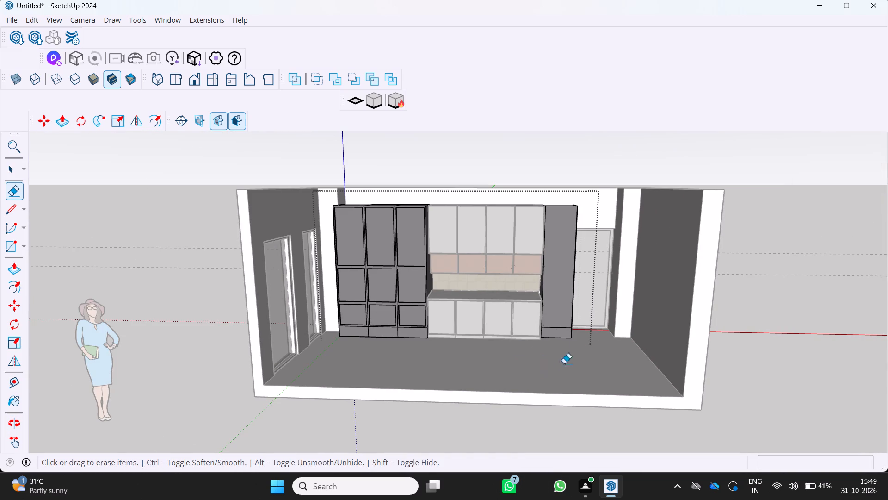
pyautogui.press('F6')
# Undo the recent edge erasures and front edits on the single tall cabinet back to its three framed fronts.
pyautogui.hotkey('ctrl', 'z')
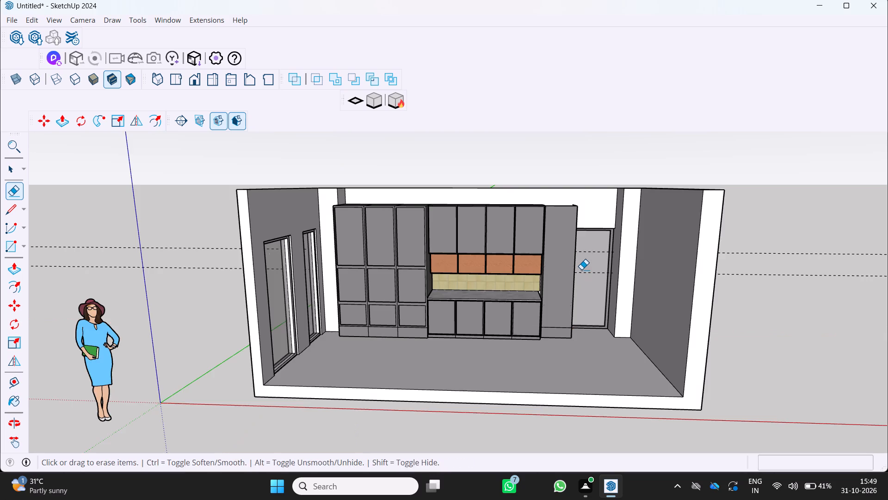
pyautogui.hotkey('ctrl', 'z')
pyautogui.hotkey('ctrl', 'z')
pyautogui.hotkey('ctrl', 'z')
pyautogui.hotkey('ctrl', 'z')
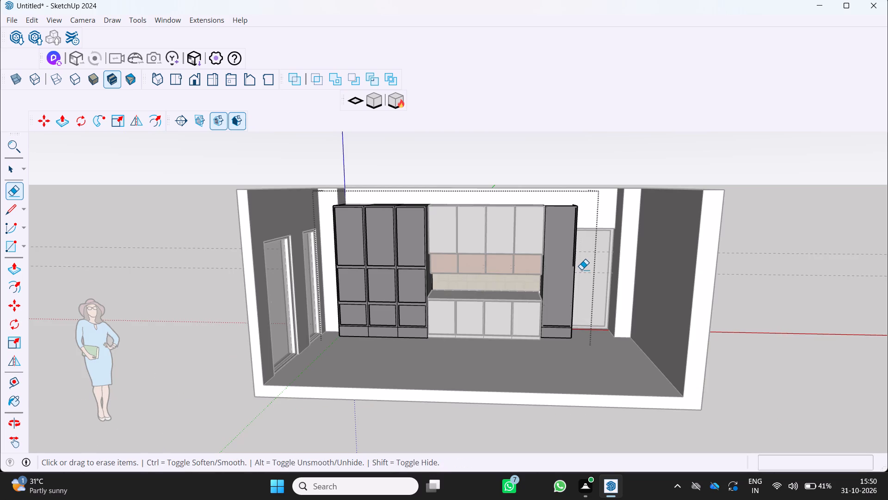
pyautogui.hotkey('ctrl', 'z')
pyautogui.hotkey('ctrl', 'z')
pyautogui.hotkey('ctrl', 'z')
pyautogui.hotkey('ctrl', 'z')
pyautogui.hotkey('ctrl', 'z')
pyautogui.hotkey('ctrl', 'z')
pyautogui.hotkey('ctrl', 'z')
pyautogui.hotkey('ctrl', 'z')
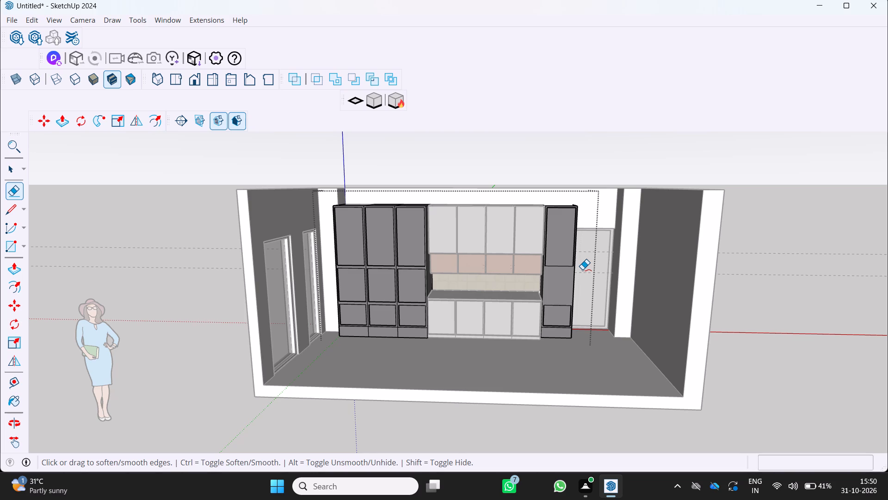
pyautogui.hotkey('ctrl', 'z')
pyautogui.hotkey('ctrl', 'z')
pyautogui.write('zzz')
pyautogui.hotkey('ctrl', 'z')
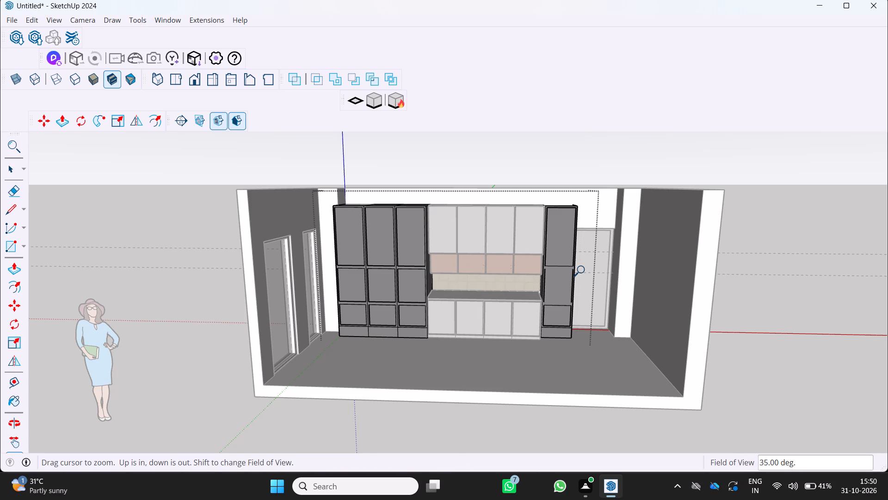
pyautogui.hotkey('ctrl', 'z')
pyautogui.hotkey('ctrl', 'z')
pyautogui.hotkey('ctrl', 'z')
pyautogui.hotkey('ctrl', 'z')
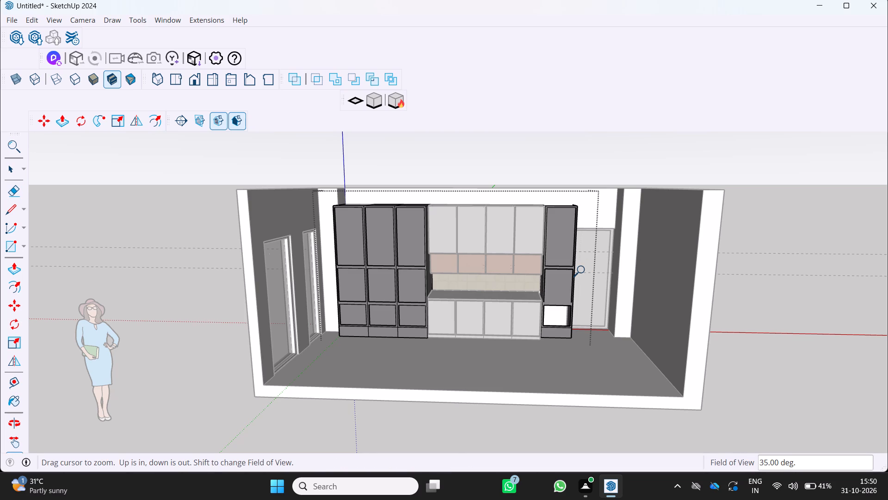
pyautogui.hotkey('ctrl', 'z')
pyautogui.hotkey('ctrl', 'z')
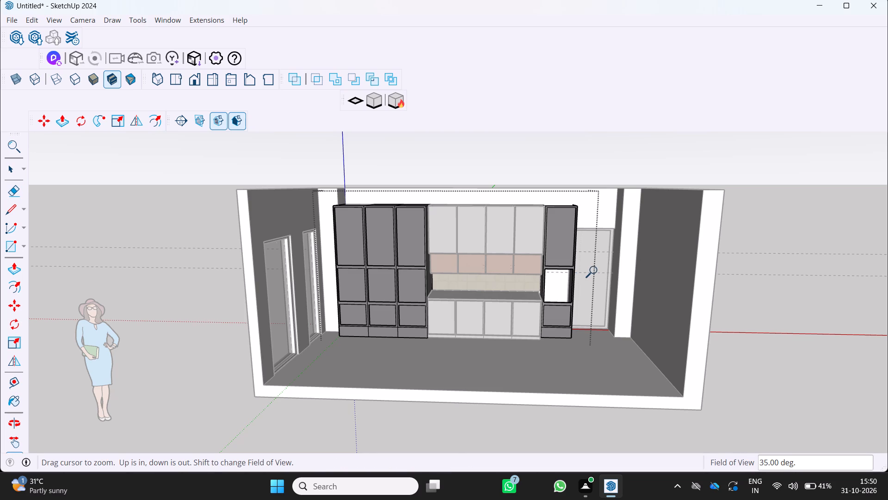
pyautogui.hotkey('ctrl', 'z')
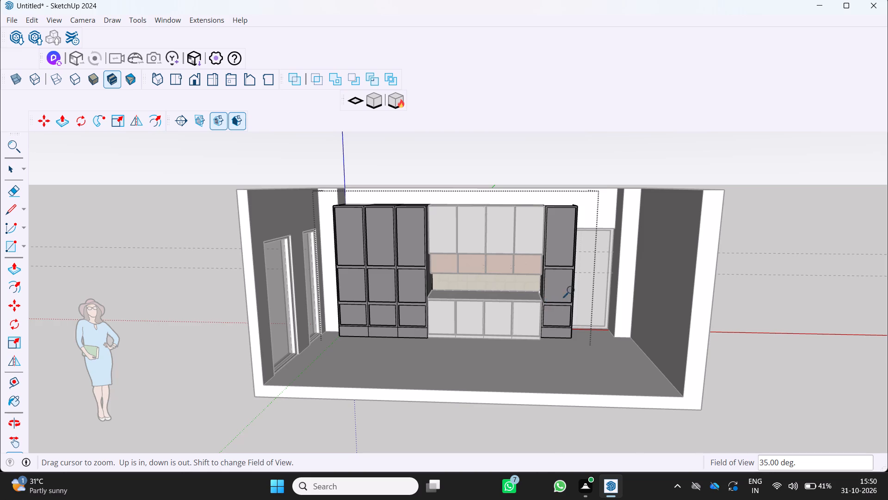
# Push the single tall cabinet's lower front panel inward about 0.97' to form an open niche.
pyautogui.scroll(2, 573, 286)
pyautogui.moveTo(564, 286); pyautogui.dragTo(531, 284, button='middle')
pyautogui.scroll(4, 561, 286)
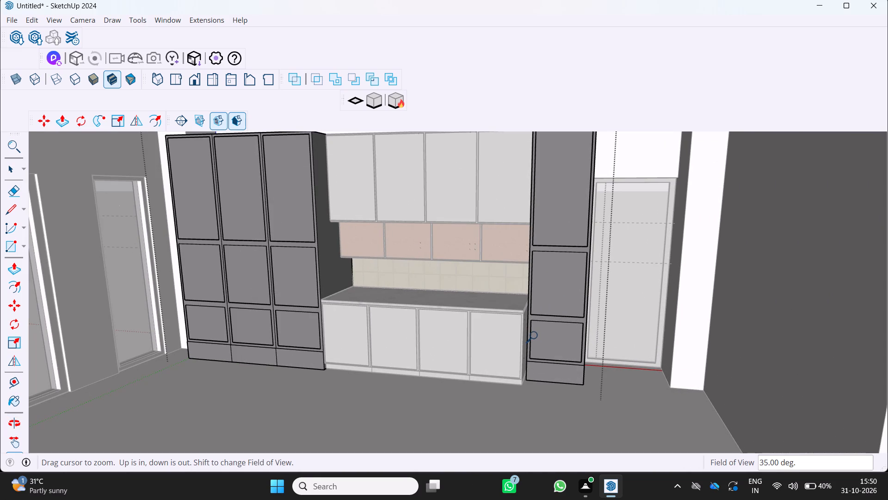
pyautogui.scroll(2, 541, 339)
pyautogui.scroll(-3, 547, 339)
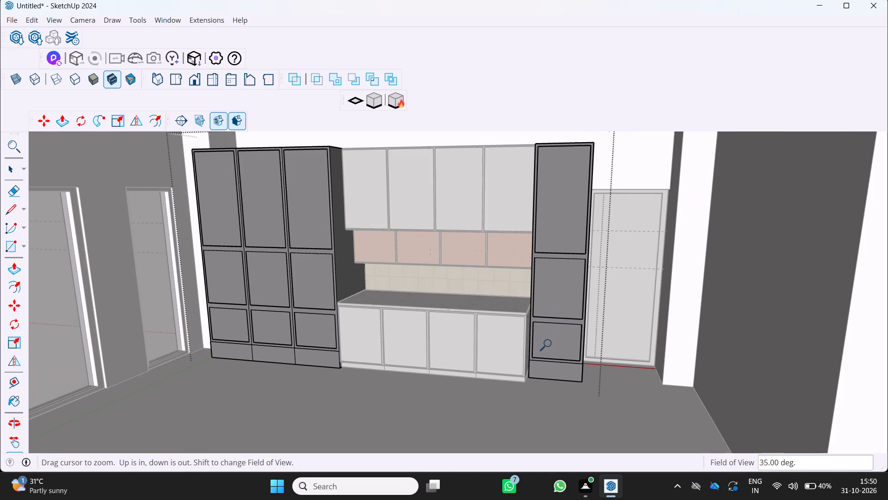
pyautogui.press('p')
pyautogui.moveTo(561, 334); pyautogui.dragTo(562, 325)
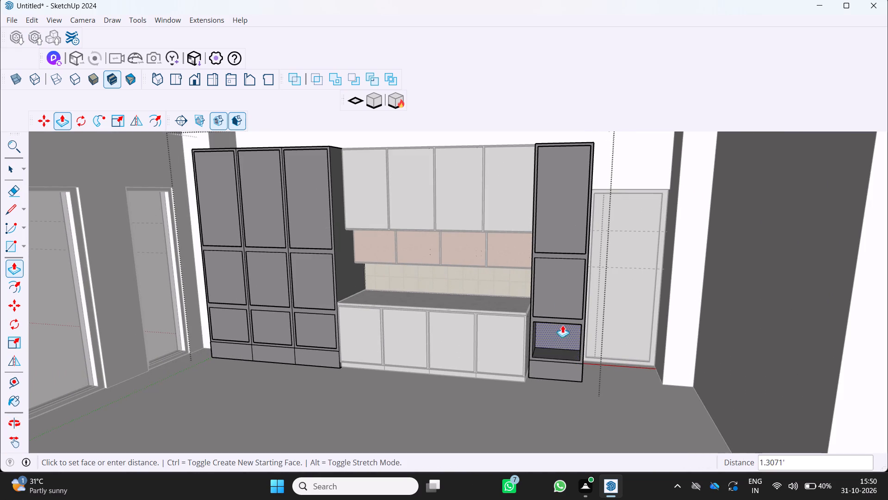
pyautogui.moveTo(562, 325); pyautogui.dragTo(559, 327)
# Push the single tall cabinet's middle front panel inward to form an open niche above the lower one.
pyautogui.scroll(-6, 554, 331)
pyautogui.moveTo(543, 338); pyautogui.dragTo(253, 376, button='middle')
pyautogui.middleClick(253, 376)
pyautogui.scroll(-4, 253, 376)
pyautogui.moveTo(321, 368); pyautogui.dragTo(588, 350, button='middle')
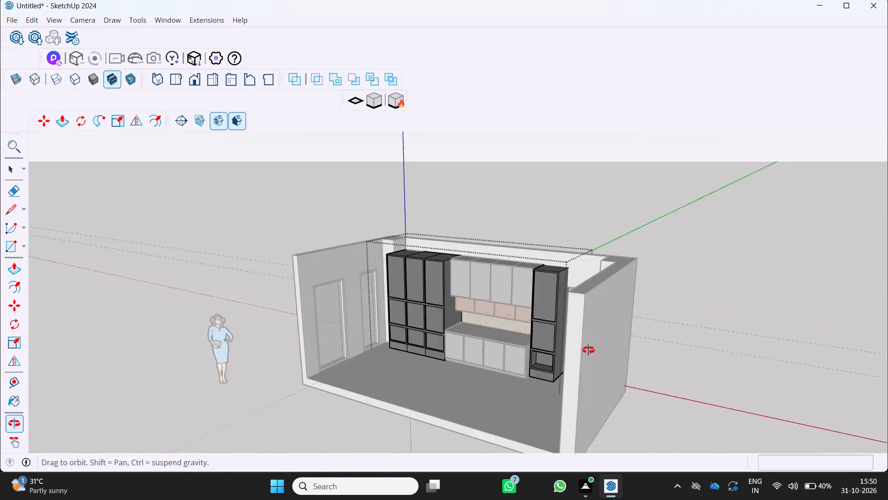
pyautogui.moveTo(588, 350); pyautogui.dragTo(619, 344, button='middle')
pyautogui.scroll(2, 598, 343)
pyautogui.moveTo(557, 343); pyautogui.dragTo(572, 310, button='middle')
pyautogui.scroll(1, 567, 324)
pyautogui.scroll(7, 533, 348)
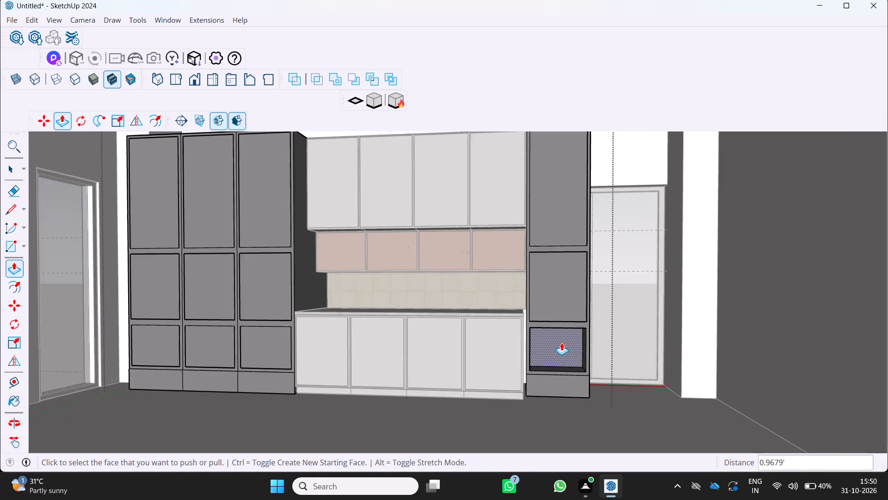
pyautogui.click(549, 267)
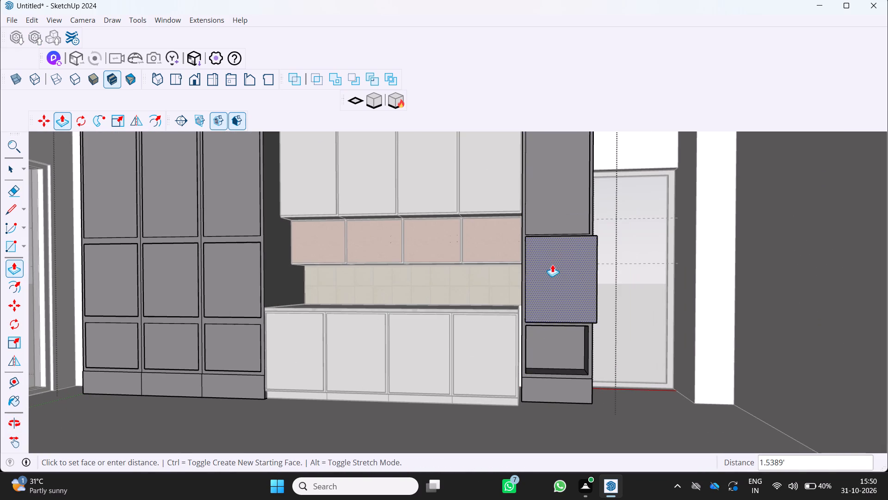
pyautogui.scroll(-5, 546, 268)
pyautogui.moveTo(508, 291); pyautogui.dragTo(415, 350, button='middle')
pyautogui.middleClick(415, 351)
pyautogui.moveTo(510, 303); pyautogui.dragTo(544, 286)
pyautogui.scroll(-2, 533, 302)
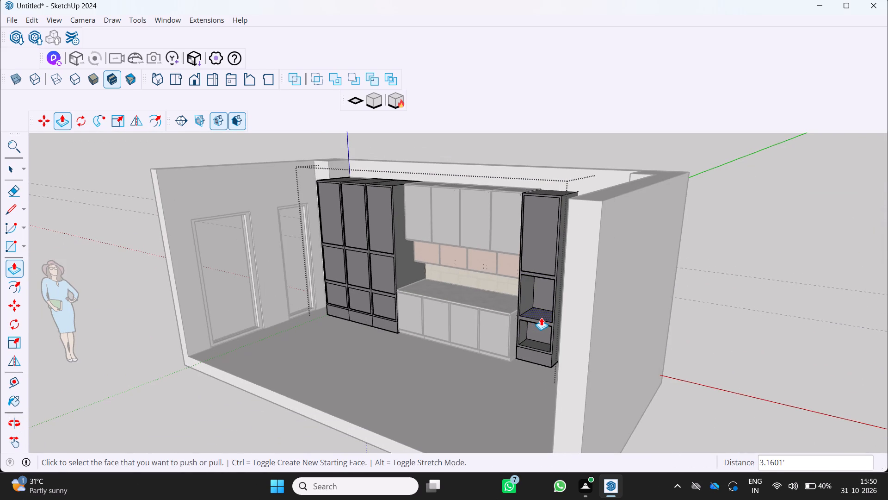
# Examine the single tall cabinet's middle and lower niches from the side and front of the room.
pyautogui.moveTo(549, 308); pyautogui.dragTo(478, 346, button='middle')
pyautogui.scroll(-1, 187, 290)
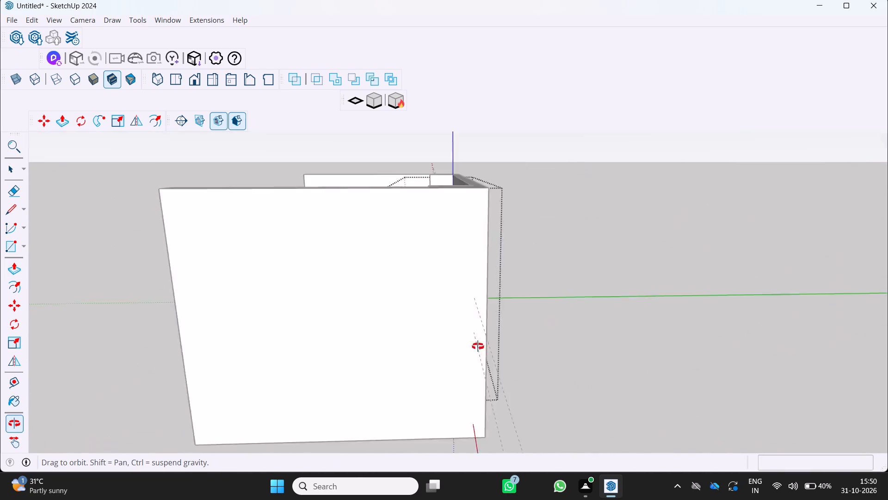
pyautogui.moveTo(478, 346); pyautogui.dragTo(710, 341, button='middle')
pyautogui.middleClick(710, 340)
pyautogui.scroll(1, 522, 290)
pyautogui.moveTo(508, 277); pyautogui.dragTo(484, 248, button='middle')
pyautogui.middleClick(484, 249)
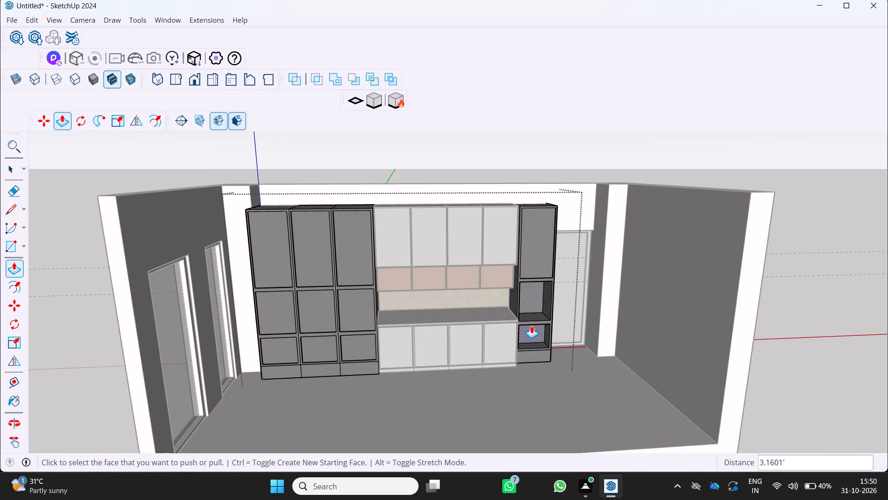
pyautogui.scroll(1, 530, 322)
pyautogui.moveTo(527, 319); pyautogui.dragTo(512, 280, button='middle')
pyautogui.scroll(1, 548, 327)
pyautogui.moveTo(548, 327); pyautogui.dragTo(527, 299, button='middle')
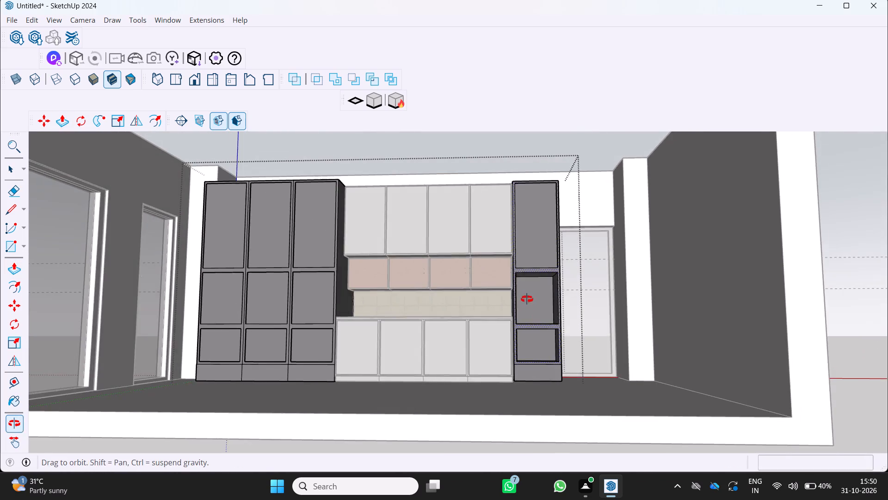
pyautogui.moveTo(527, 299); pyautogui.dragTo(525, 301, button='middle')
pyautogui.scroll(1, 538, 290)
pyautogui.moveTo(538, 290); pyautogui.dragTo(540, 313, button='middle')
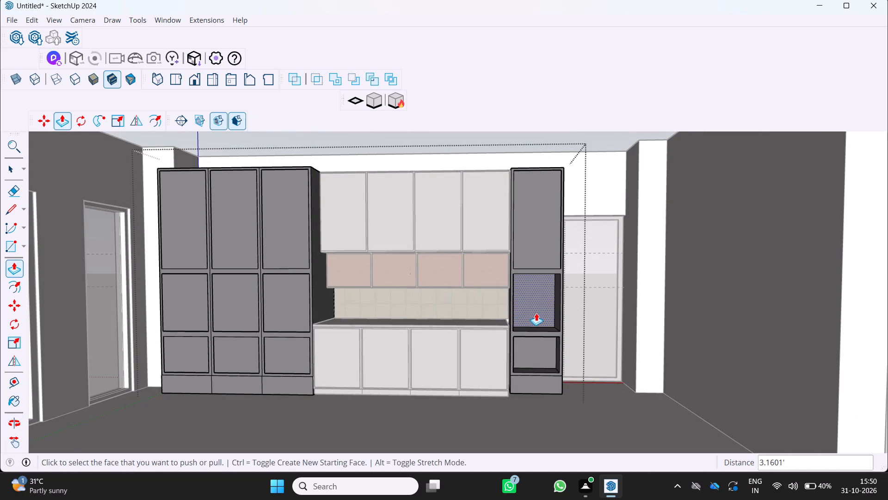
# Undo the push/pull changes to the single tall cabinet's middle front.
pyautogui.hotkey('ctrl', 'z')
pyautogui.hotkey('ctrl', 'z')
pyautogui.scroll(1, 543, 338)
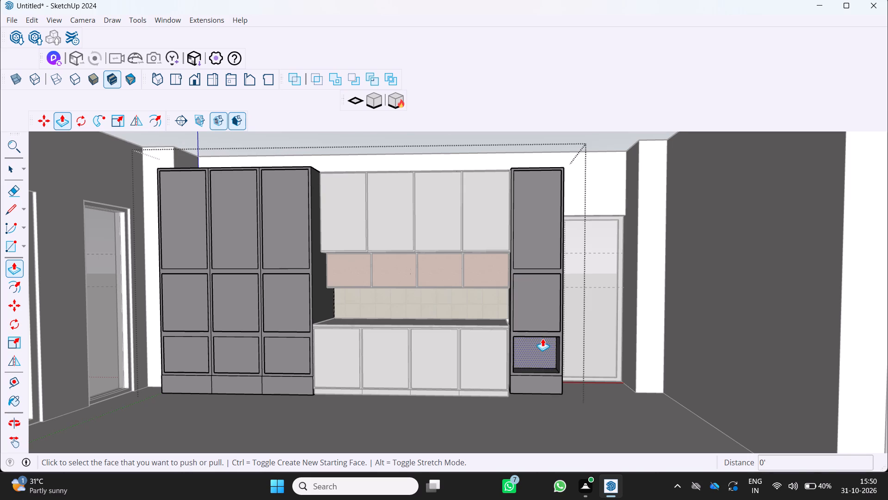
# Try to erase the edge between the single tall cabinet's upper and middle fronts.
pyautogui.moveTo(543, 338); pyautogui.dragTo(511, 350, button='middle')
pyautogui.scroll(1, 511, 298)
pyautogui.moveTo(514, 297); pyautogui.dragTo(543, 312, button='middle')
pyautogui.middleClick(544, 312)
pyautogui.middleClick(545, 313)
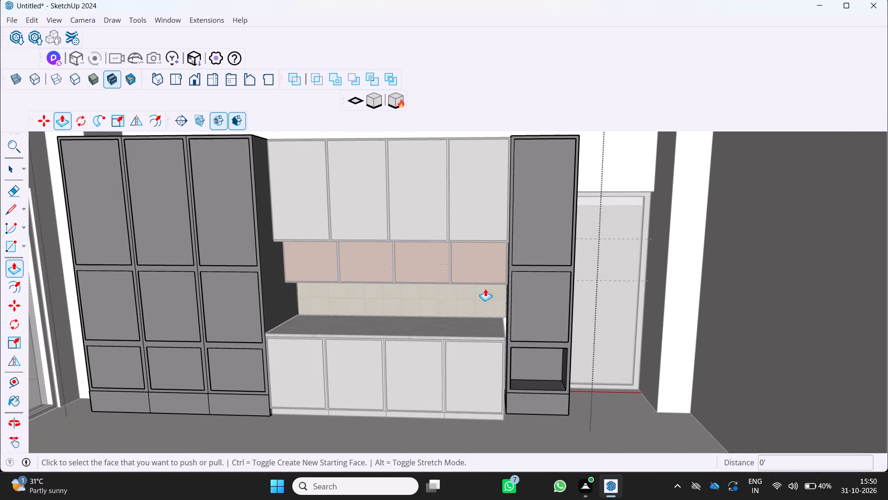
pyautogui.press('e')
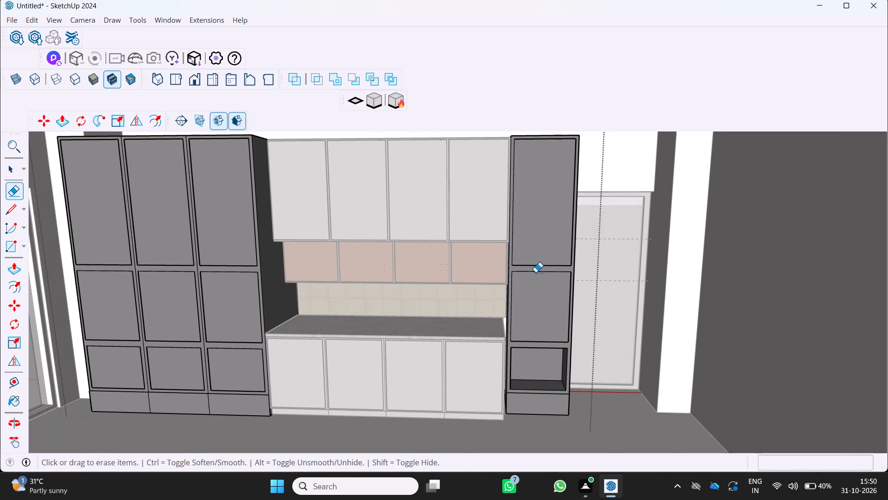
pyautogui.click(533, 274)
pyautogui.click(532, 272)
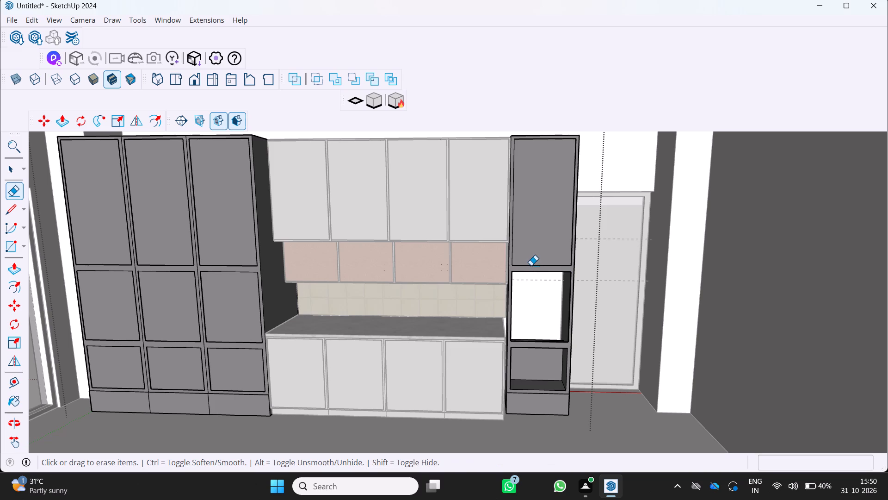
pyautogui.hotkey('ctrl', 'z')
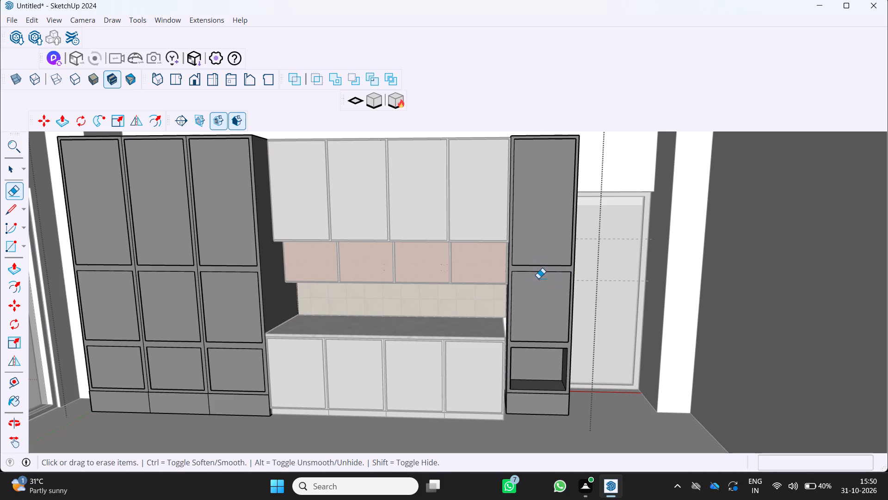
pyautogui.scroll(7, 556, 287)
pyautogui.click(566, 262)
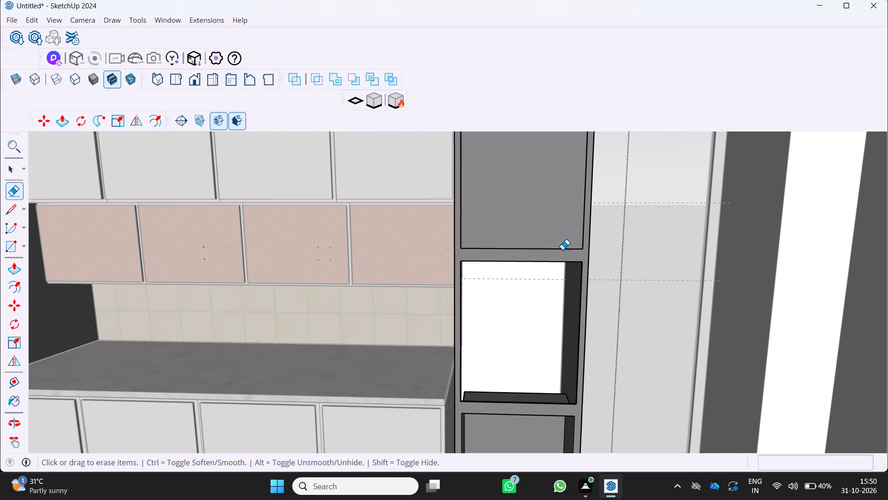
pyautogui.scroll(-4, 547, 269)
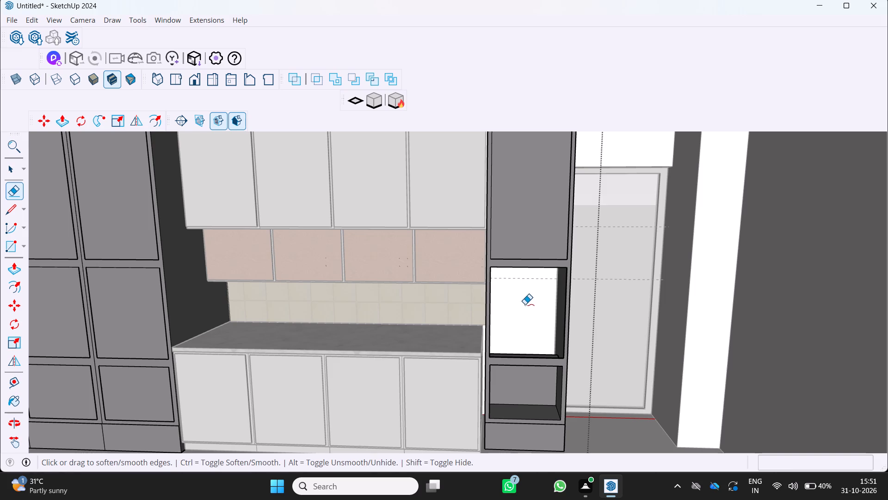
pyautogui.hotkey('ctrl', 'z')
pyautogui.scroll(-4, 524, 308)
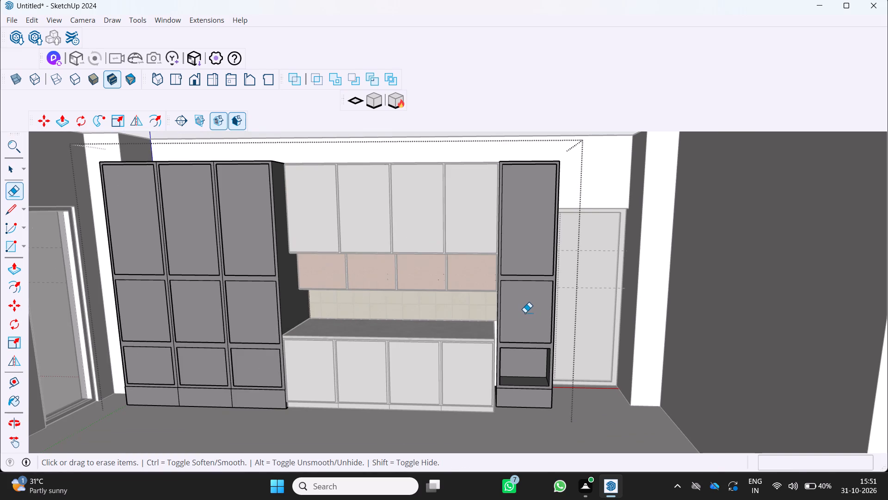
# Push the single tall cabinet's middle front panel inward and adjust its back face to form an open niche above the lower one.
pyautogui.press('p')
pyautogui.moveTo(526, 308); pyautogui.dragTo(533, 304)
pyautogui.scroll(-4, 522, 311)
pyautogui.moveTo(509, 313); pyautogui.dragTo(569, 290, button='middle')
pyautogui.scroll(-1, 337, 341)
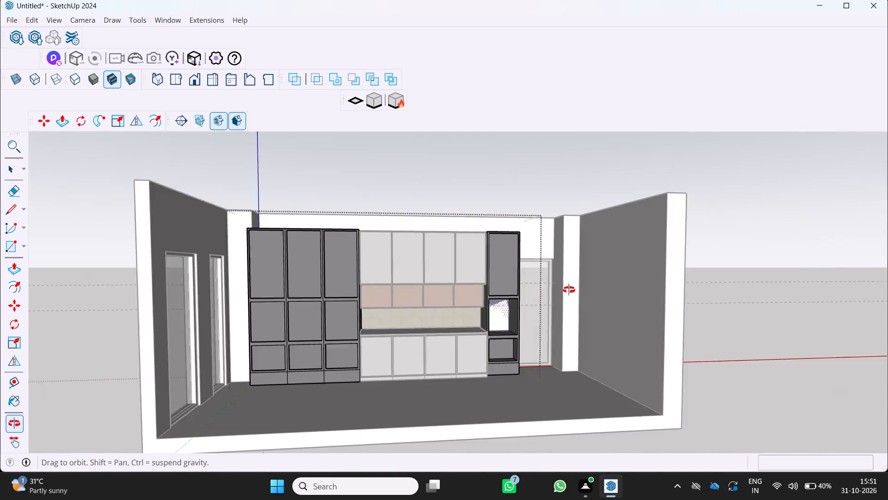
pyautogui.moveTo(569, 290); pyautogui.dragTo(574, 292, button='middle')
pyautogui.scroll(5, 584, 282)
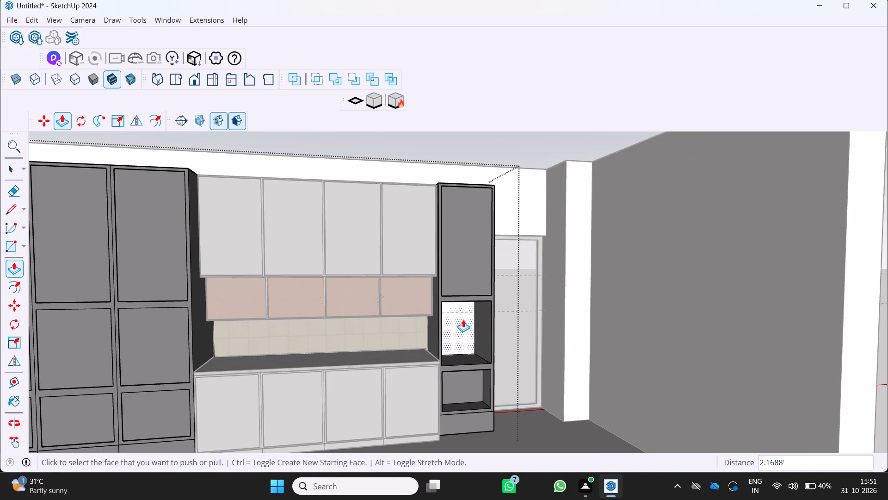
pyautogui.moveTo(463, 319); pyautogui.dragTo(468, 321)
pyautogui.scroll(-4, 463, 329)
pyautogui.moveTo(458, 348); pyautogui.dragTo(446, 321, button='middle')
pyautogui.scroll(3, 484, 353)
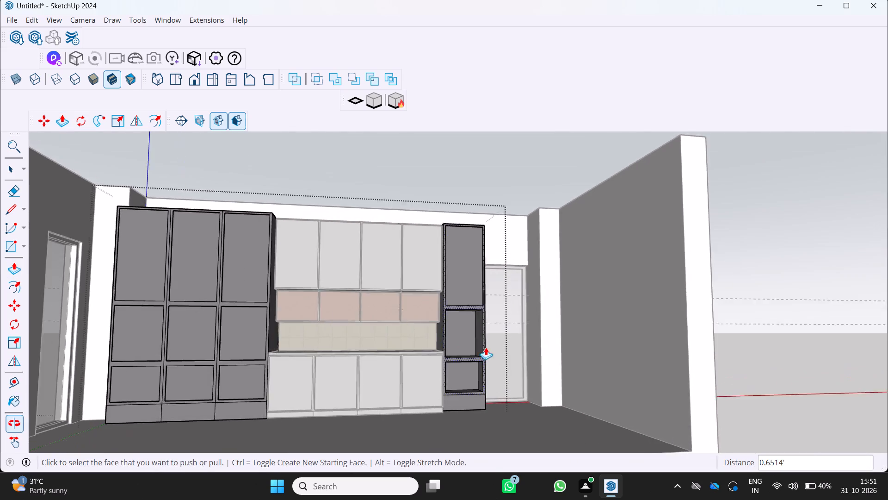
pyautogui.moveTo(454, 344); pyautogui.dragTo(408, 408, button='middle')
pyautogui.middleClick(408, 408)
pyautogui.scroll(3, 463, 333)
pyautogui.moveTo(454, 329); pyautogui.dragTo(456, 331)
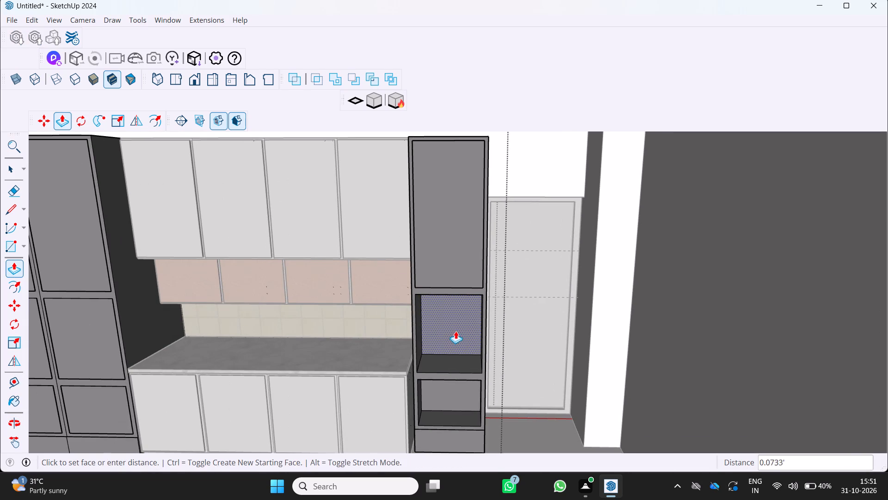
pyautogui.moveTo(456, 331); pyautogui.dragTo(456, 337)
pyautogui.moveTo(456, 338); pyautogui.dragTo(457, 332)
pyautogui.moveTo(440, 366); pyautogui.dragTo(465, 331, button='middle')
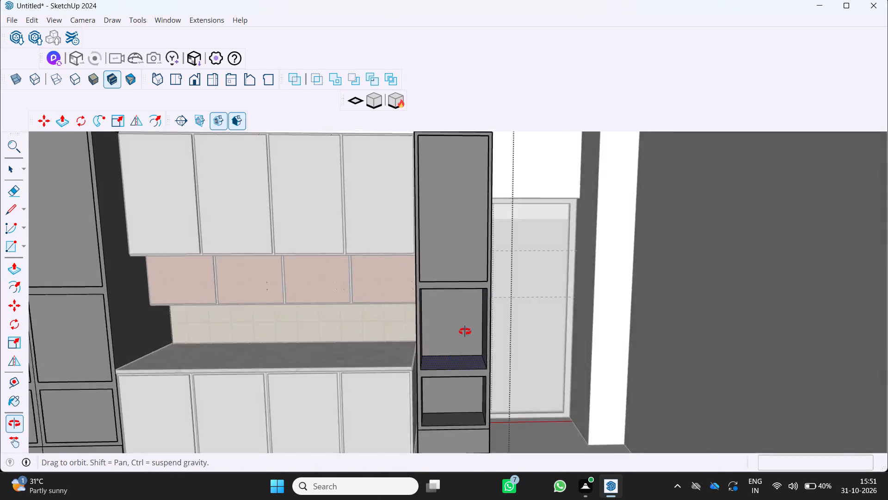
pyautogui.moveTo(465, 331); pyautogui.dragTo(471, 325, button='middle')
pyautogui.moveTo(450, 397); pyautogui.dragTo(452, 392)
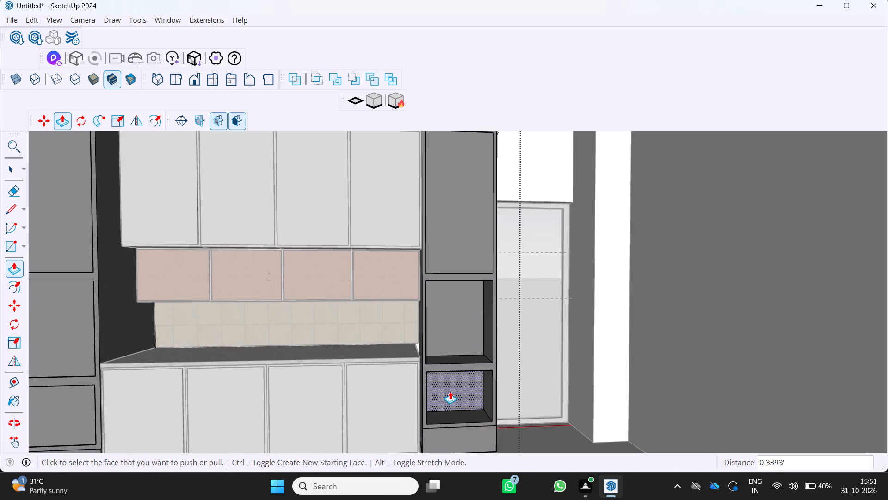
pyautogui.press('F6')
pyautogui.press('`')
pyautogui.press('Escape')
# Pull the ceiling of the single tall cabinet's middle niche down about 1.03'.
pyautogui.scroll(-2, 437, 337)
pyautogui.moveTo(444, 332); pyautogui.dragTo(415, 315, button='middle')
pyautogui.middleClick(415, 315)
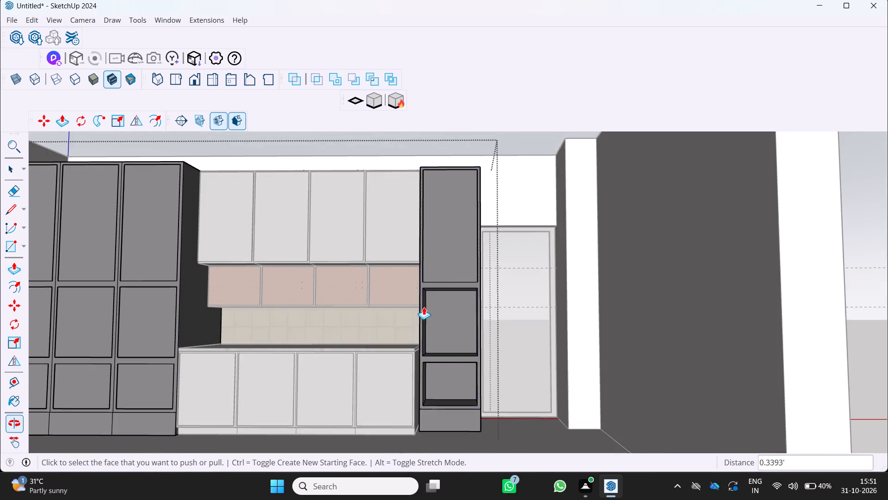
pyautogui.scroll(5, 433, 295)
pyautogui.moveTo(450, 301); pyautogui.dragTo(459, 283, button='middle')
pyautogui.moveTo(462, 276); pyautogui.dragTo(450, 330)
pyautogui.scroll(-4, 448, 326)
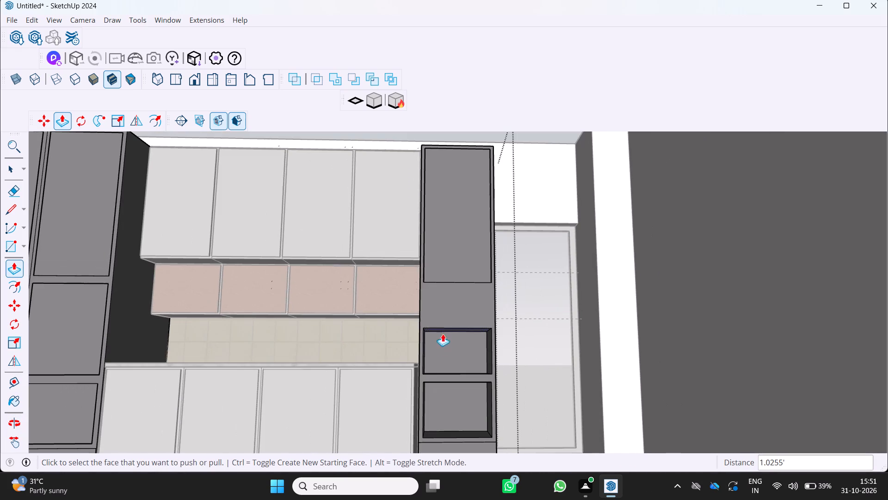
# Adjust the divider between the middle and lower niches by shifting the lower niche's ceiling and the middle niche's floor down slightly.
pyautogui.moveTo(440, 382); pyautogui.dragTo(450, 340, button='middle')
pyautogui.middleClick(450, 340)
pyautogui.scroll(2, 454, 389)
pyautogui.scroll(-1, 457, 361)
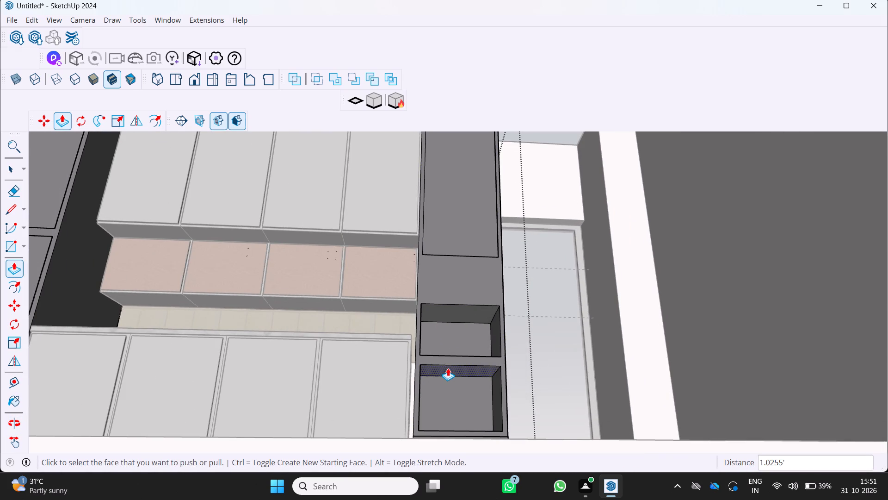
pyautogui.click(448, 367)
pyautogui.moveTo(446, 361); pyautogui.dragTo(443, 365, button='middle')
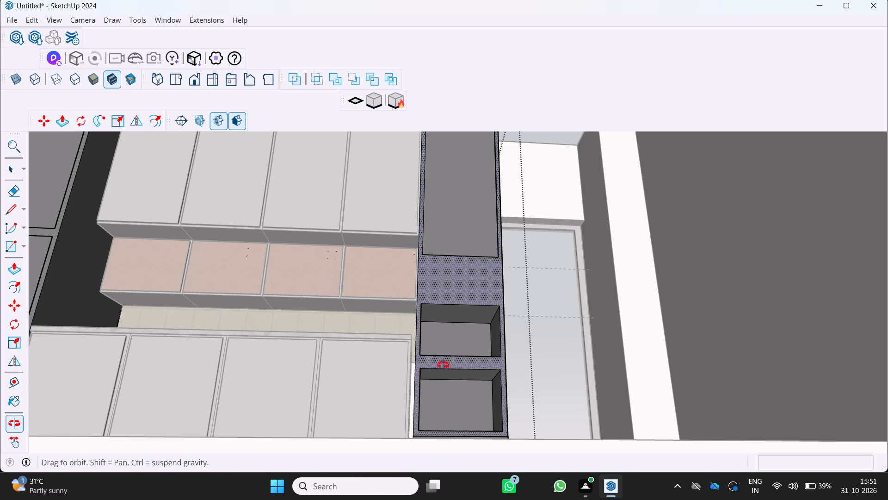
pyautogui.moveTo(443, 365); pyautogui.dragTo(415, 405, button='middle')
pyautogui.moveTo(444, 350); pyautogui.dragTo(435, 395, button='middle')
pyautogui.middleClick(435, 395)
pyautogui.moveTo(440, 368); pyautogui.dragTo(440, 369)
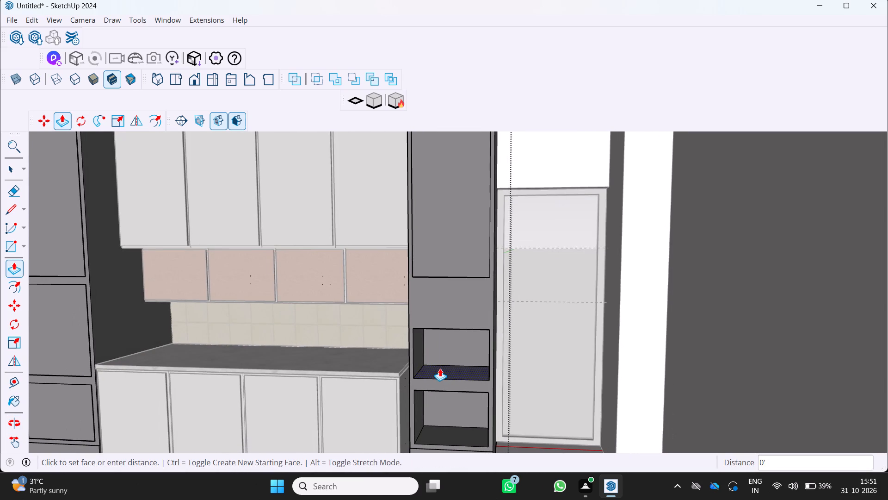
pyautogui.moveTo(440, 369); pyautogui.dragTo(440, 373)
# Pull the middle niche's ceiling down about a further 0.29'.
pyautogui.moveTo(451, 332); pyautogui.dragTo(454, 340, button='middle')
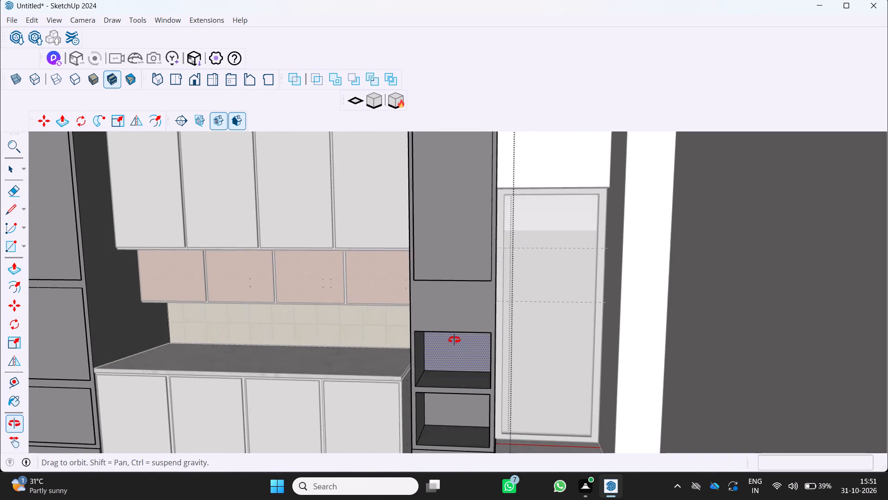
pyautogui.moveTo(454, 340); pyautogui.dragTo(467, 304, button='middle')
pyautogui.middleClick(467, 303)
pyautogui.middleClick(467, 302)
pyautogui.scroll(1, 444, 332)
pyautogui.moveTo(445, 331); pyautogui.dragTo(462, 295, button='middle')
pyautogui.moveTo(456, 291); pyautogui.dragTo(454, 305)
pyautogui.moveTo(450, 292); pyautogui.dragTo(414, 353, button='middle')
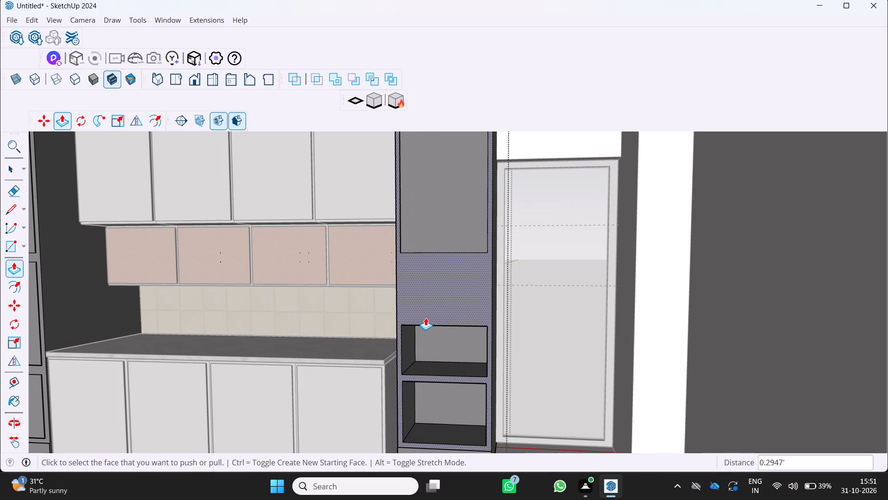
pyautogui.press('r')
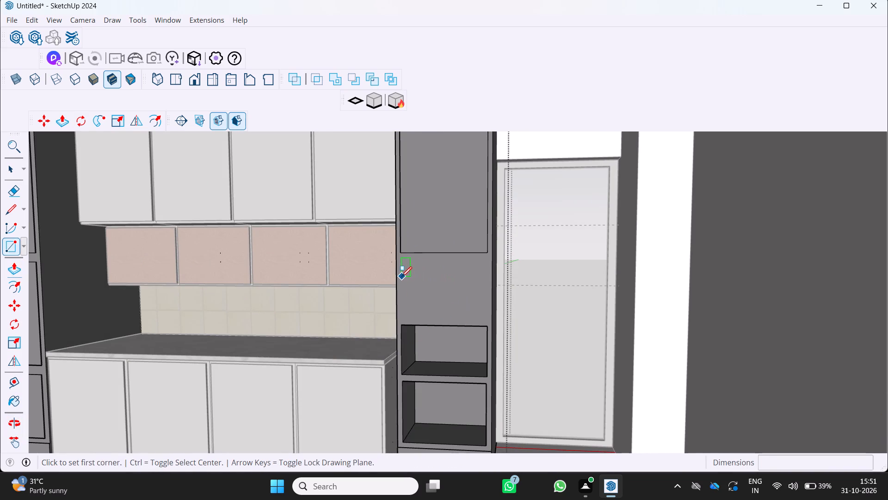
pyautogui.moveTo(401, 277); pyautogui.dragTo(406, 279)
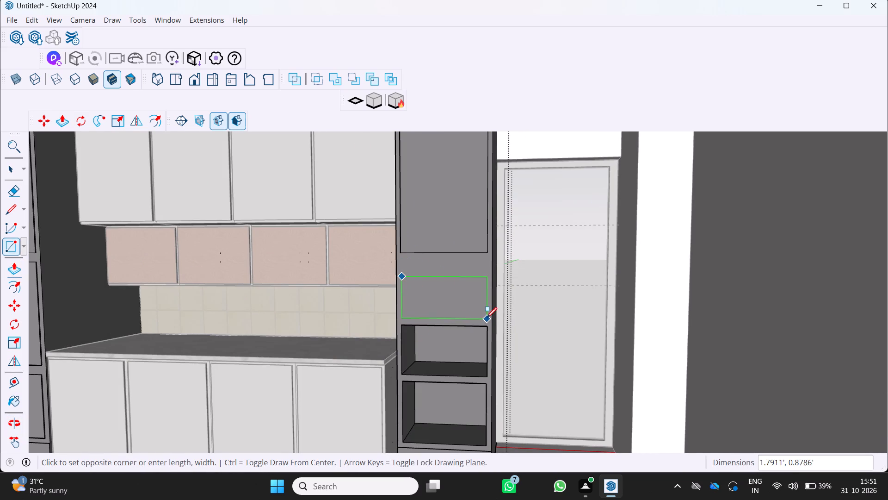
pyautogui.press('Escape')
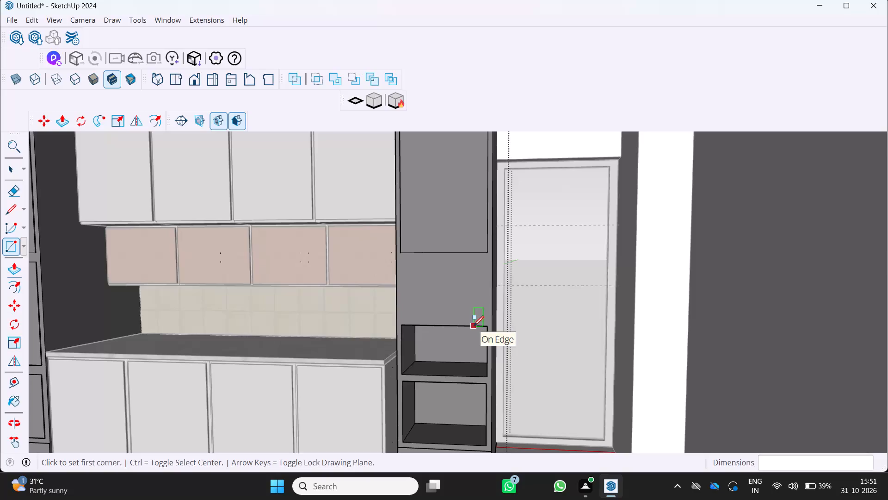
# Copy the middle niche's top front edge straight up by about 0.91'.
pyautogui.press('space')
pyautogui.click(463, 325)
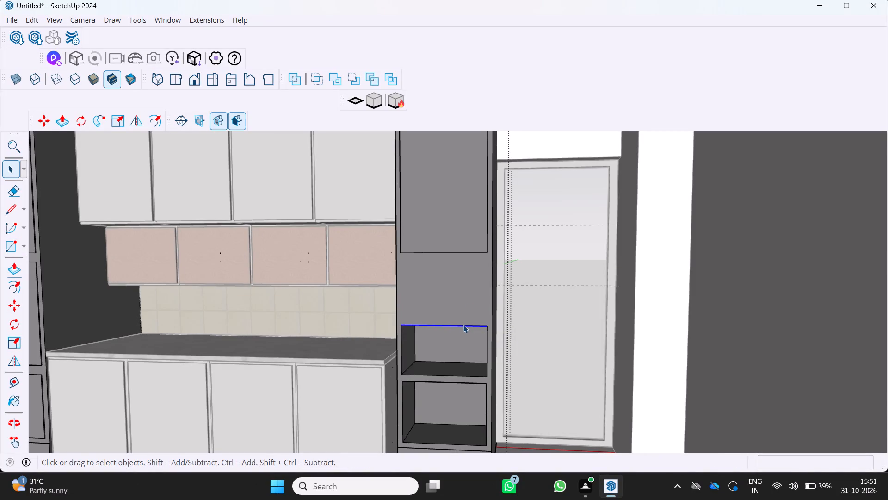
pyautogui.press('m')
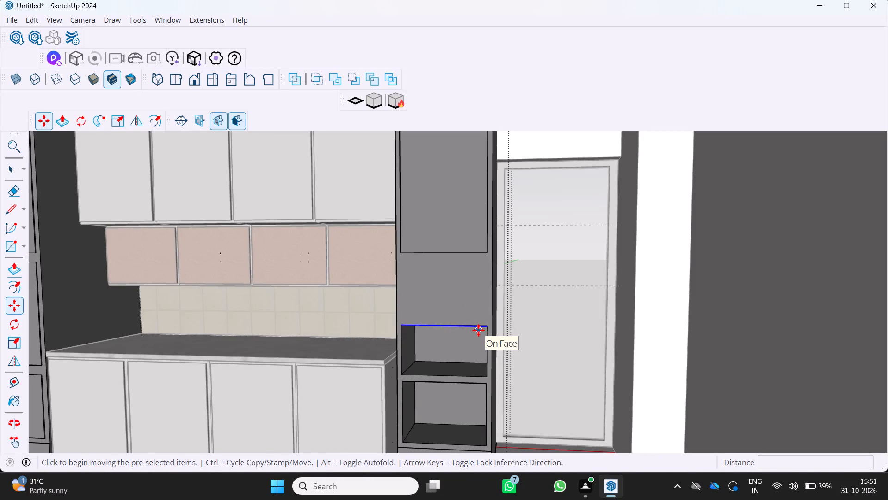
pyautogui.click(482, 328)
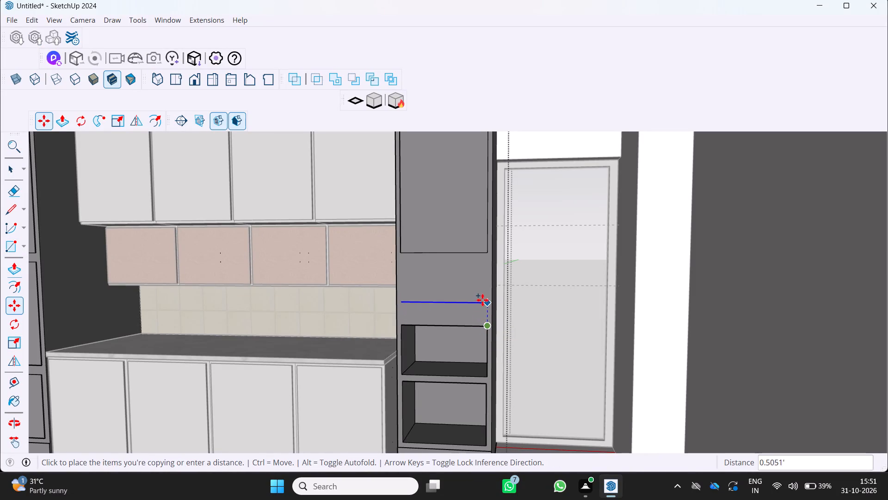
pyautogui.click(484, 282)
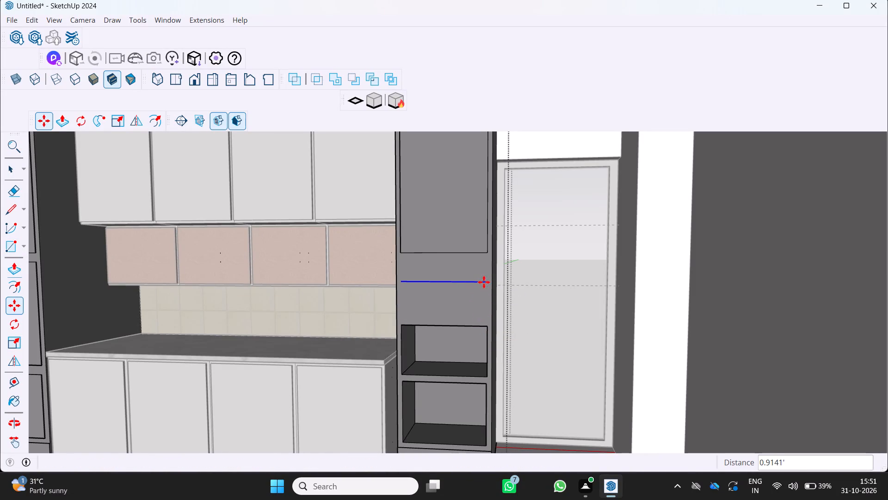
# Draw vertical lines joining both ends of the copied edge to the middle niche's top corners, closing a rectangular panel.
pyautogui.press('l')
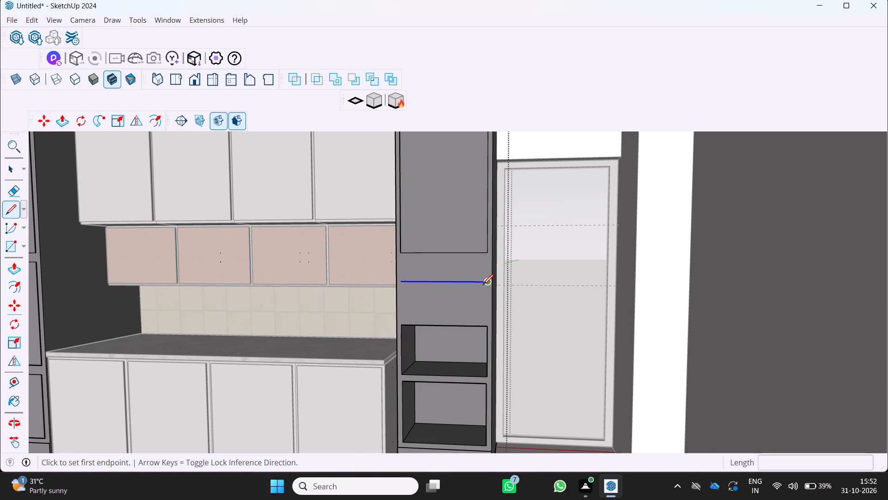
pyautogui.click(485, 283)
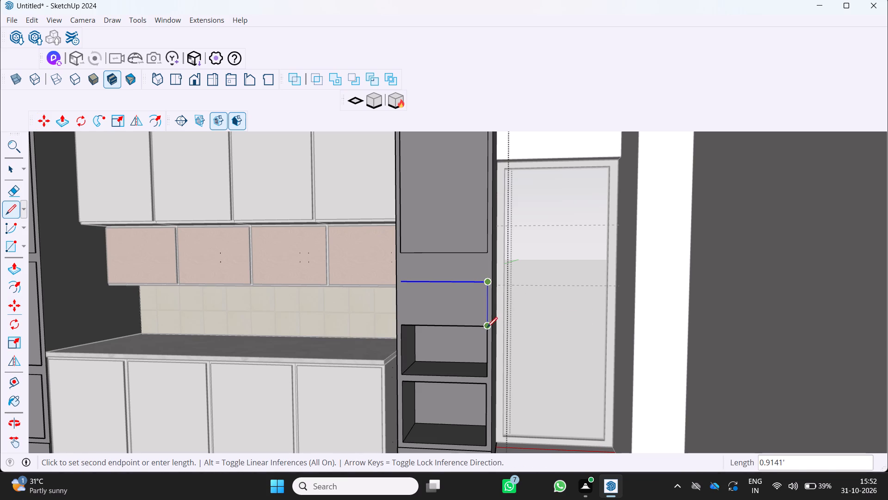
pyautogui.moveTo(487, 328); pyautogui.dragTo(480, 323)
pyautogui.press('space')
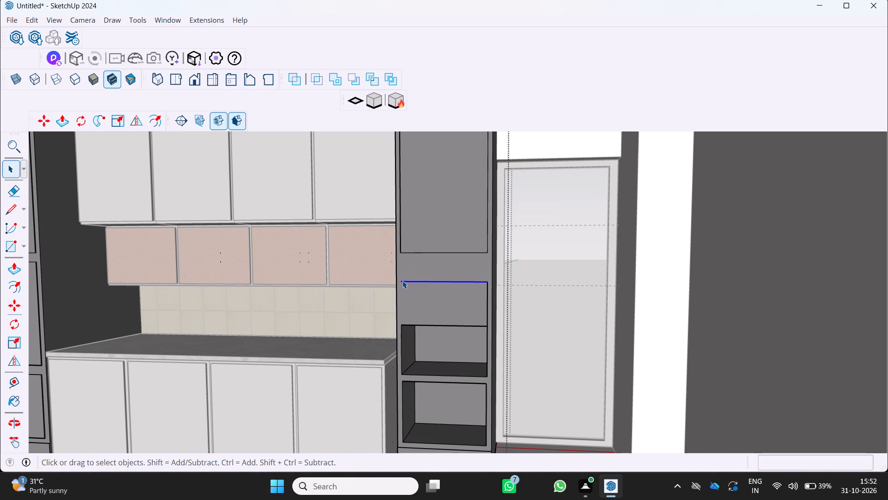
pyautogui.click(402, 281)
pyautogui.press('l')
pyautogui.moveTo(403, 280); pyautogui.dragTo(405, 285)
pyautogui.click(402, 324)
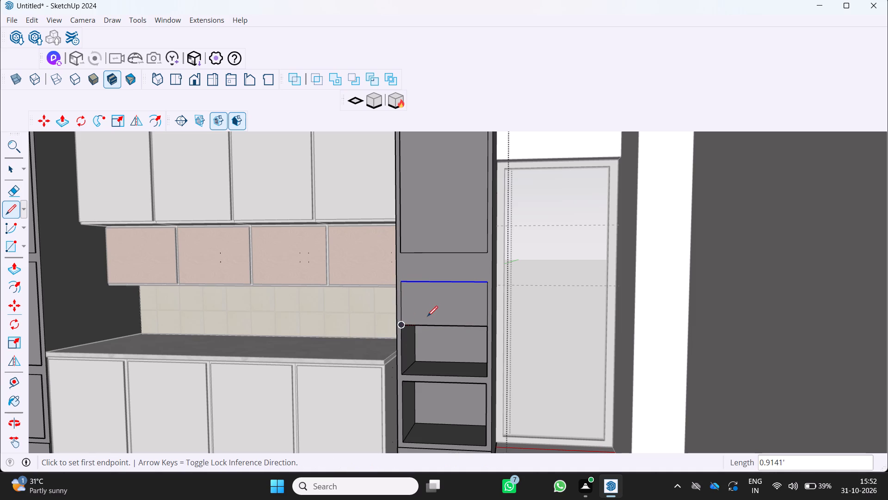
# Push the newly outlined panel above the middle niche inward 1', flush with the niche's back.
pyautogui.press('p')
pyautogui.moveTo(433, 306); pyautogui.dragTo(440, 295)
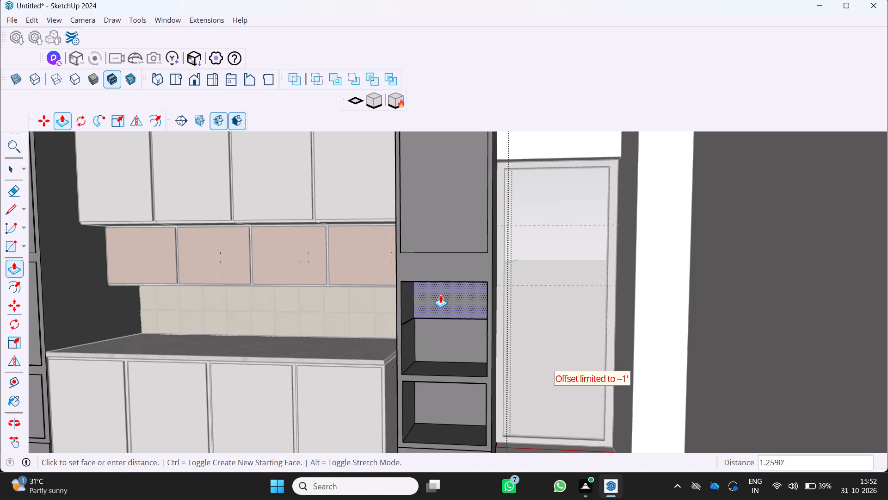
pyautogui.moveTo(440, 295); pyautogui.dragTo(441, 294)
pyautogui.moveTo(426, 313); pyautogui.dragTo(441, 310, button='middle')
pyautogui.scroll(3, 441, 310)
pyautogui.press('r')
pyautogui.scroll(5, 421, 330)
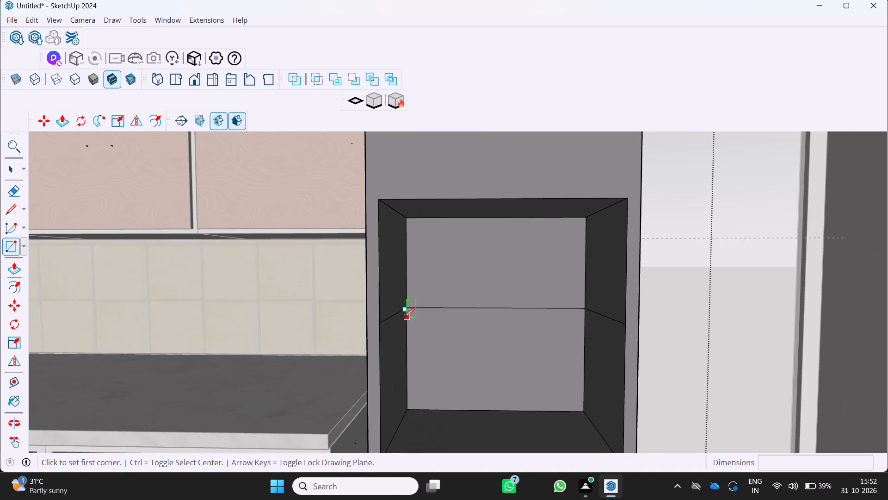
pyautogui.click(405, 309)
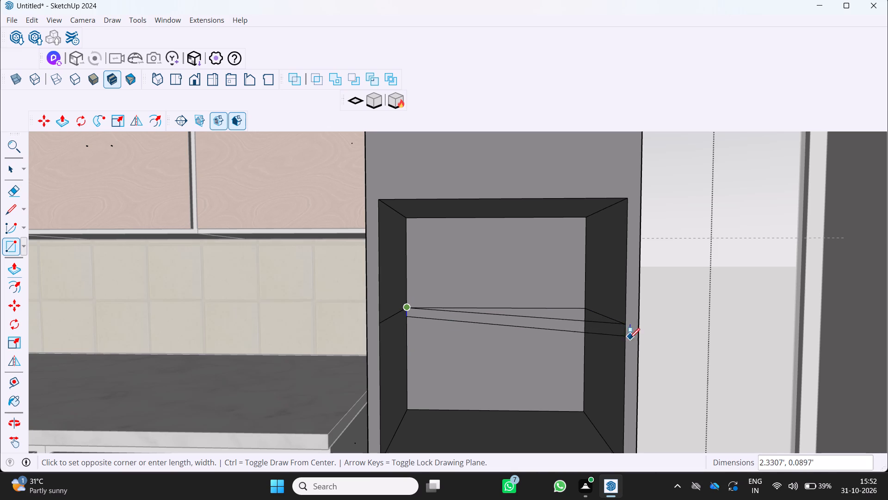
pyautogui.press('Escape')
# Draw a line about 1.4' long on the enlarged middle niche's right inner wall, from its back corner forward, just below the existing seam.
pyautogui.scroll(-1, 613, 338)
pyautogui.moveTo(611, 338); pyautogui.dragTo(592, 349, button='middle')
pyautogui.scroll(3, 588, 338)
pyautogui.moveTo(589, 338); pyautogui.dragTo(592, 339, button='middle')
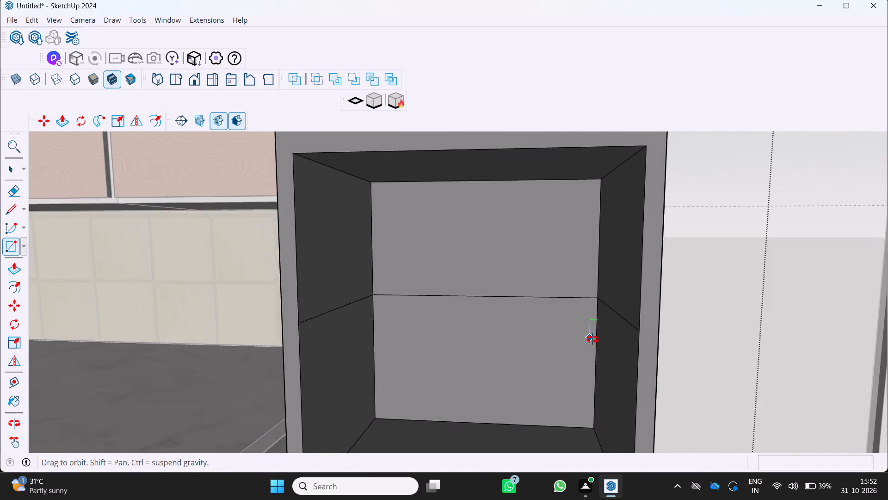
pyautogui.moveTo(592, 339); pyautogui.dragTo(647, 338, button='middle')
pyautogui.scroll(6, 657, 344)
pyautogui.press('l')
pyautogui.scroll(3, 580, 288)
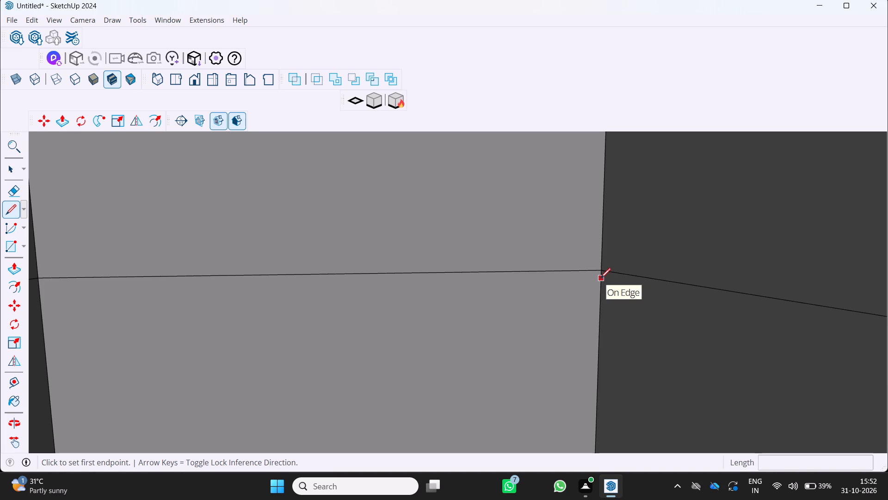
pyautogui.click(600, 277)
pyautogui.scroll(-10, 608, 288)
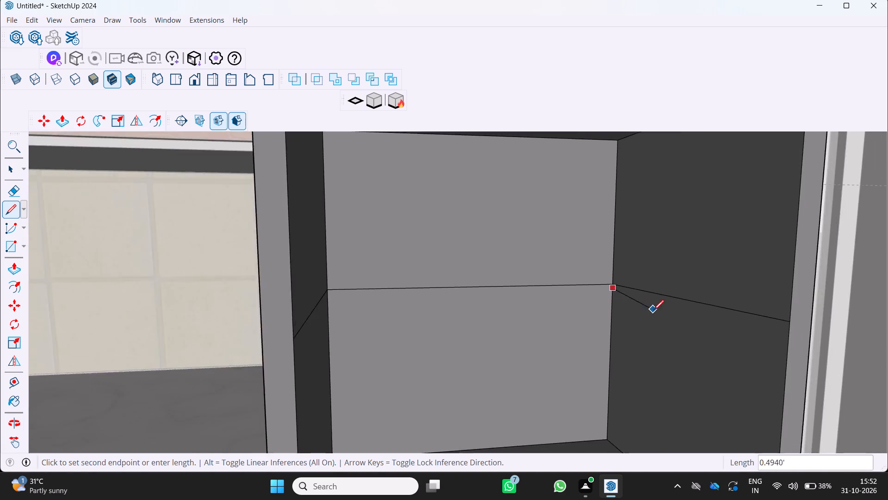
pyautogui.scroll(-2, 654, 310)
pyautogui.scroll(3, 732, 331)
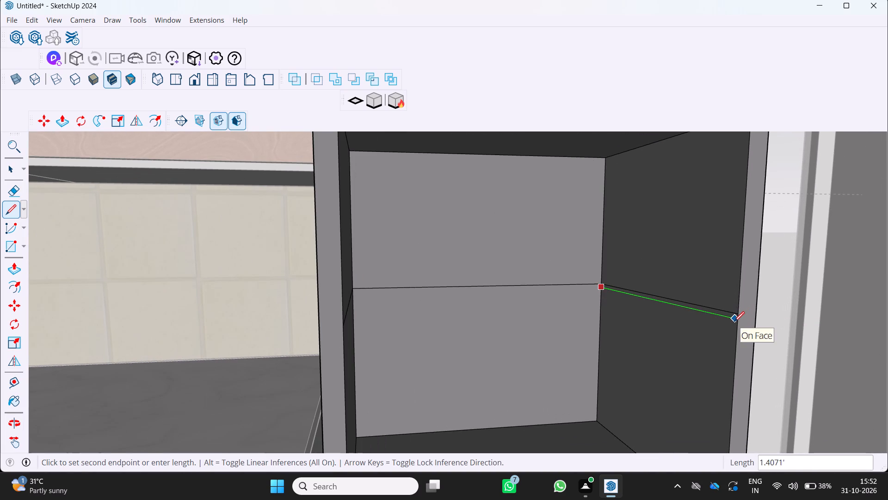
pyautogui.click(734, 322)
# Extend the line on the niche's right inner wall to its front edge, closing a thin strip under the seam.
pyautogui.scroll(3, 680, 319)
pyautogui.press('b')
pyautogui.press('b')
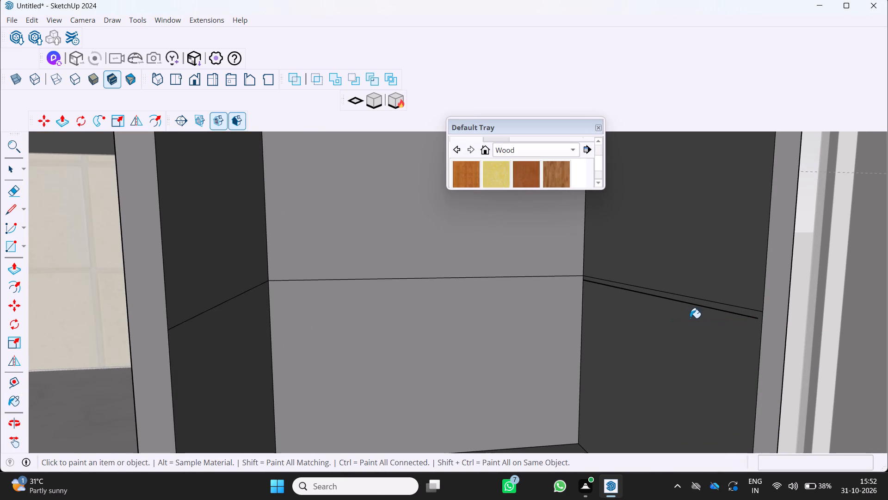
pyautogui.click(598, 128)
pyautogui.scroll(3, 646, 319)
pyautogui.moveTo(689, 316); pyautogui.dragTo(724, 330, button='middle')
pyautogui.scroll(-4, 730, 326)
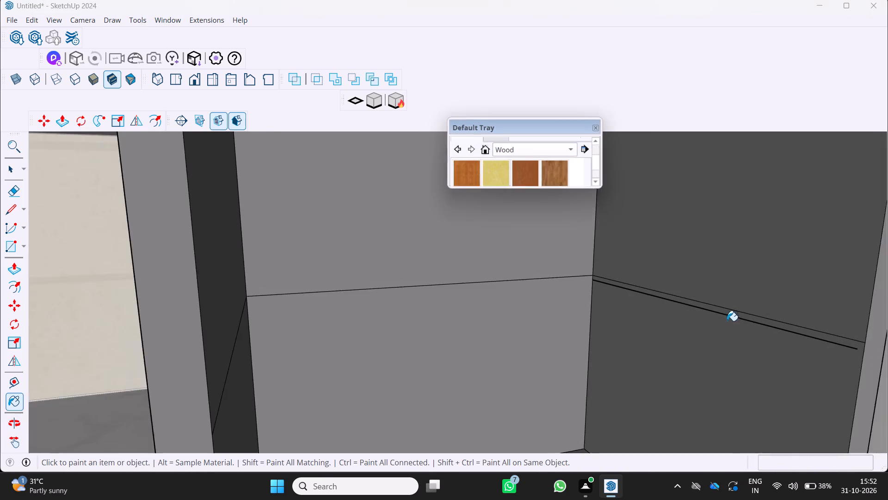
pyautogui.scroll(2, 741, 319)
pyautogui.scroll(-9, 763, 314)
pyautogui.moveTo(801, 352); pyautogui.dragTo(748, 326, button='middle')
pyautogui.scroll(1, 738, 326)
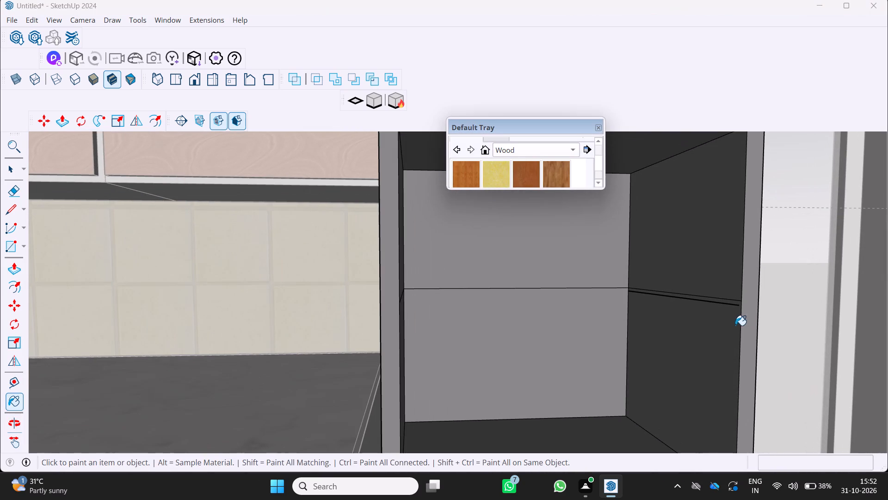
pyautogui.press('l')
pyautogui.scroll(14, 733, 320)
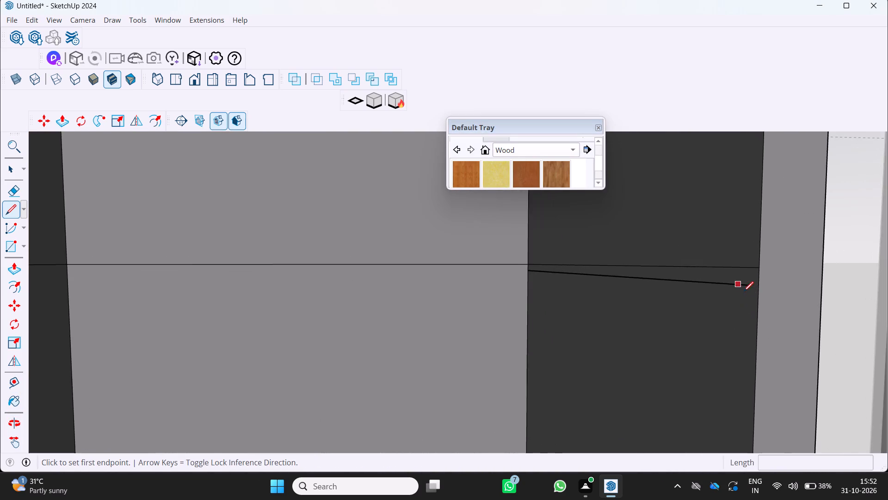
pyautogui.scroll(7, 743, 292)
pyautogui.click(752, 280)
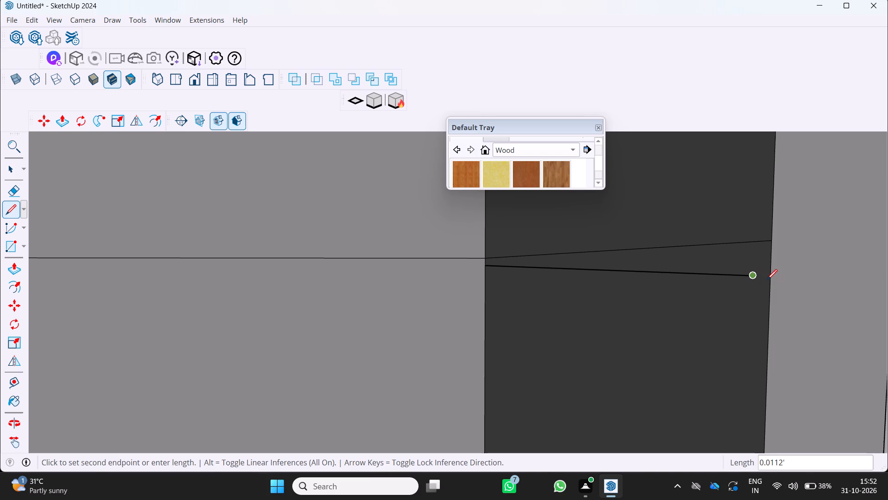
pyautogui.click(767, 281)
pyautogui.press('space')
pyautogui.scroll(-3, 728, 280)
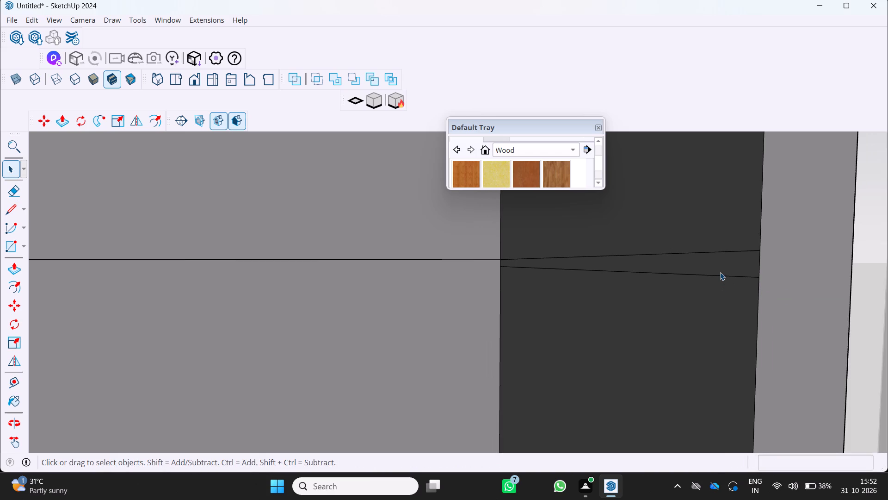
# Extrude the thin strip about 0.65' out from the niche's right wall as the start of a shelf.
pyautogui.press('p')
pyautogui.moveTo(747, 257); pyautogui.dragTo(733, 261)
pyautogui.scroll(-3, 575, 271)
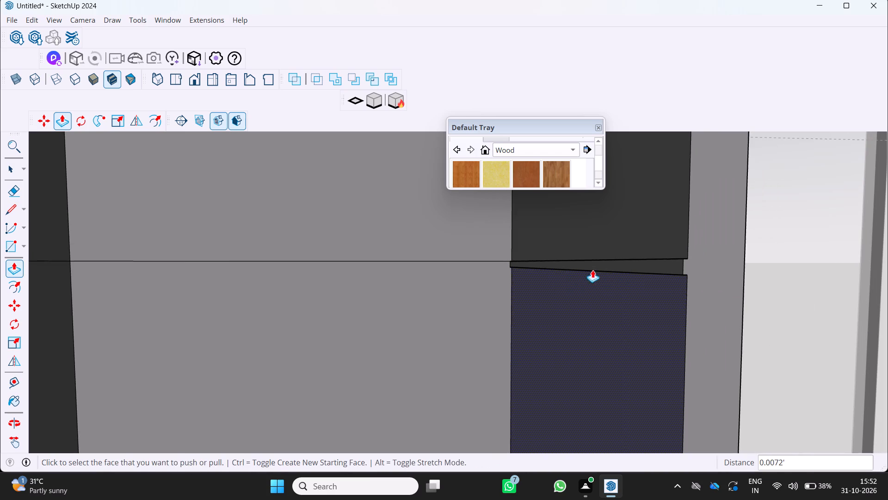
pyautogui.moveTo(645, 262); pyautogui.dragTo(286, 290)
pyautogui.scroll(-5, 285, 281)
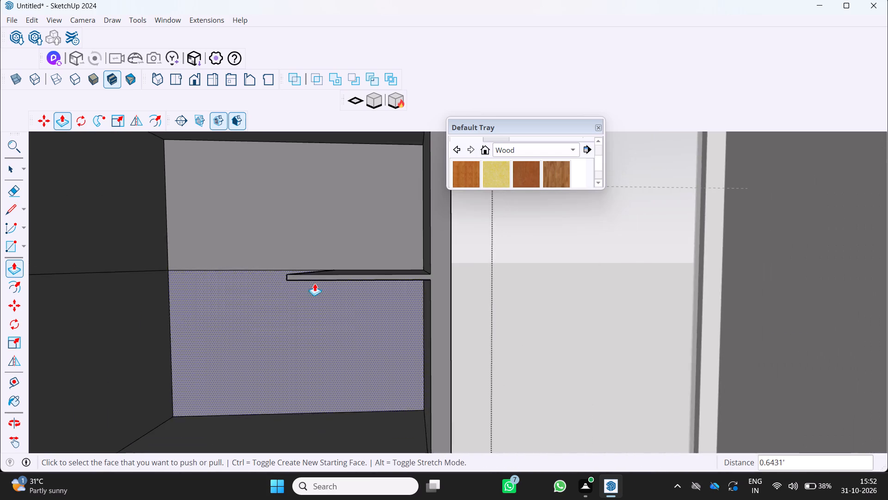
pyautogui.scroll(-7, 314, 283)
# Extend the shelf's free end about 0.74' further towards the niche's left wall.
pyautogui.moveTo(314, 277); pyautogui.dragTo(465, 274, button='middle')
pyautogui.scroll(-5, 464, 275)
pyautogui.moveTo(435, 283); pyautogui.dragTo(364, 342, button='middle')
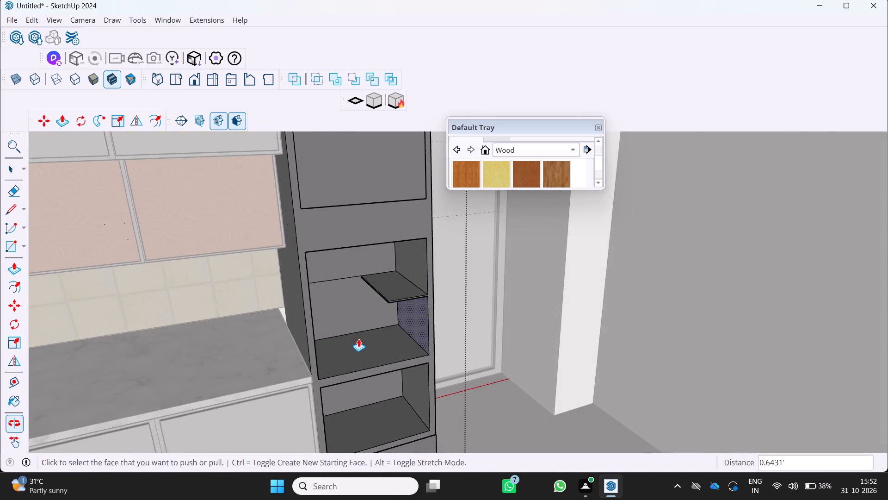
pyautogui.scroll(8, 358, 315)
pyautogui.moveTo(391, 289); pyautogui.dragTo(444, 276, button='middle')
pyautogui.scroll(4, 409, 284)
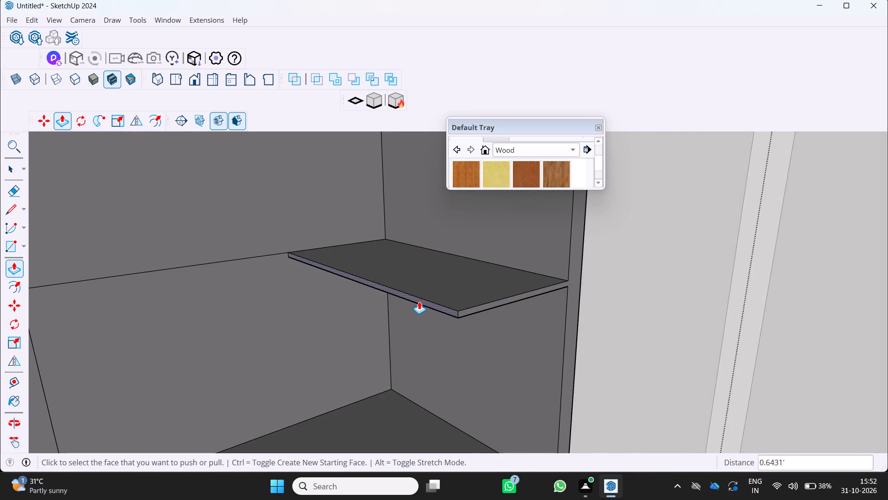
pyautogui.moveTo(418, 299); pyautogui.dragTo(220, 347)
pyautogui.scroll(-12, 218, 344)
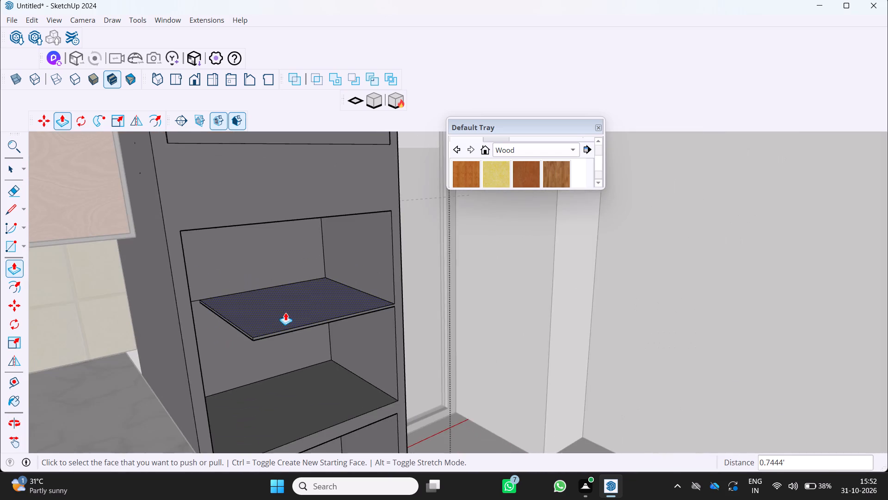
# Extend the shelf's free end about another 0.39' towards the niche's left wall.
pyautogui.moveTo(285, 314); pyautogui.dragTo(211, 344, button='middle')
pyautogui.middleClick(210, 344)
pyautogui.middleClick(210, 344)
pyautogui.scroll(3, 199, 346)
pyautogui.scroll(-4, 441, 306)
pyautogui.moveTo(455, 319); pyautogui.dragTo(358, 328, button='middle')
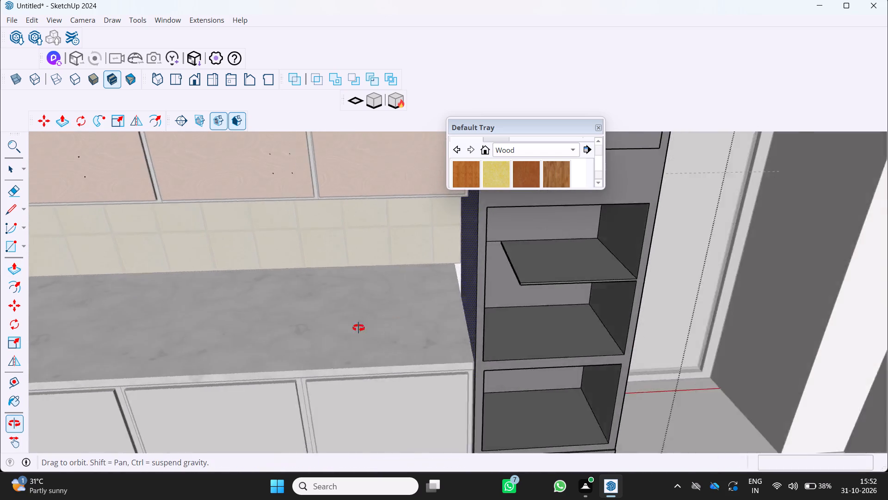
pyautogui.moveTo(358, 328); pyautogui.dragTo(350, 329, button='middle')
pyautogui.middleClick(350, 329)
pyautogui.scroll(5, 467, 306)
pyautogui.moveTo(468, 287); pyautogui.dragTo(511, 288, button='middle')
pyautogui.scroll(4, 508, 287)
pyautogui.moveTo(507, 282); pyautogui.dragTo(542, 285, button='middle')
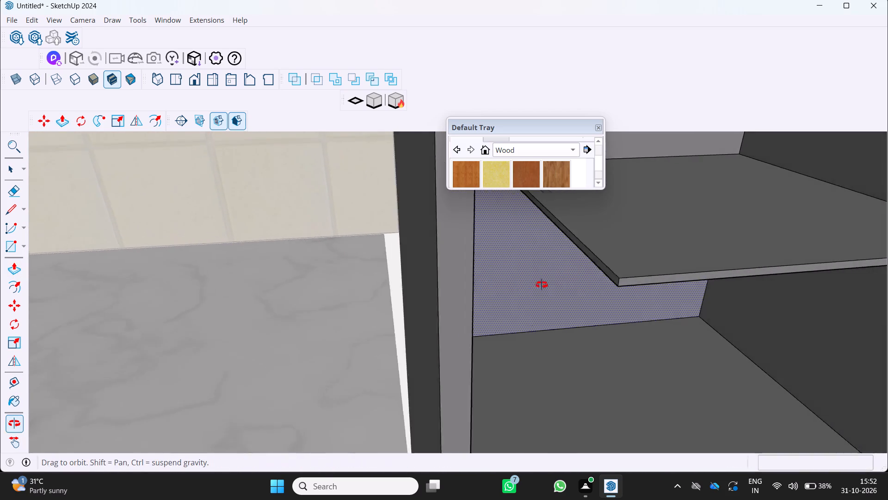
pyautogui.moveTo(542, 285); pyautogui.dragTo(542, 285, button='middle')
pyautogui.scroll(2, 589, 276)
pyautogui.moveTo(670, 250); pyautogui.dragTo(490, 286)
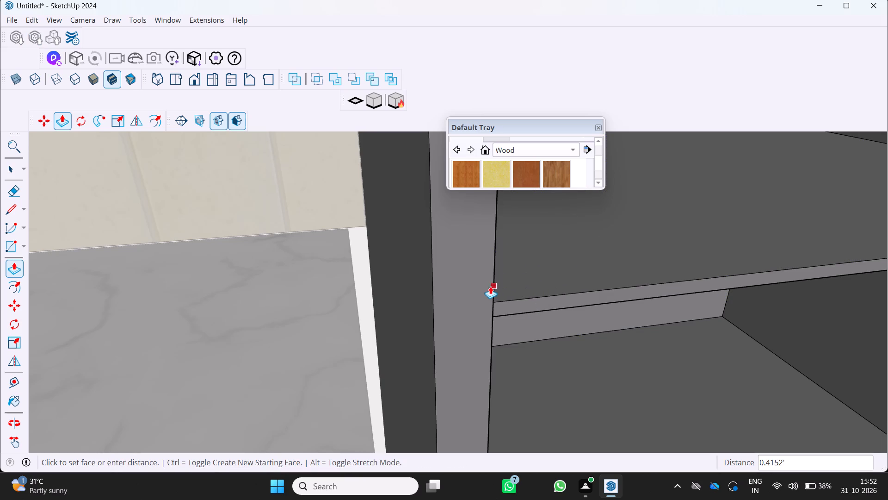
pyautogui.moveTo(490, 286); pyautogui.dragTo(482, 282)
# Close the remaining gap by pulling the shelf's end 0.0231' to meet the niche's left wall.
pyautogui.moveTo(511, 302); pyautogui.dragTo(458, 295, button='middle')
pyautogui.scroll(2, 506, 310)
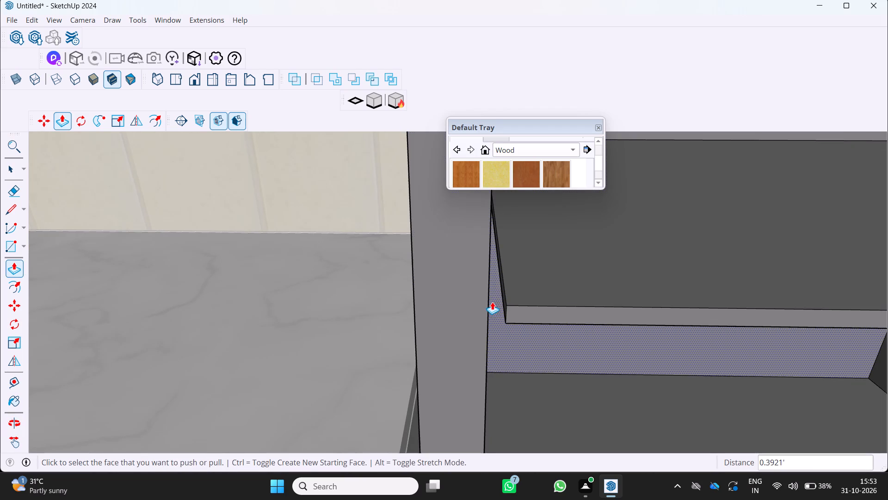
pyautogui.scroll(4, 499, 318)
pyautogui.middleClick(508, 299)
pyautogui.middleClick(510, 302)
pyautogui.scroll(-6, 506, 301)
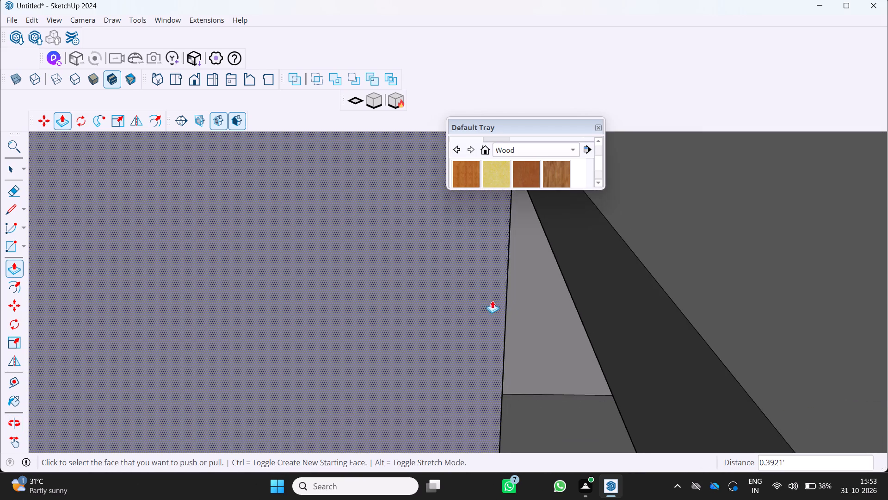
pyautogui.scroll(-8, 492, 300)
pyautogui.moveTo(588, 341); pyautogui.dragTo(513, 331)
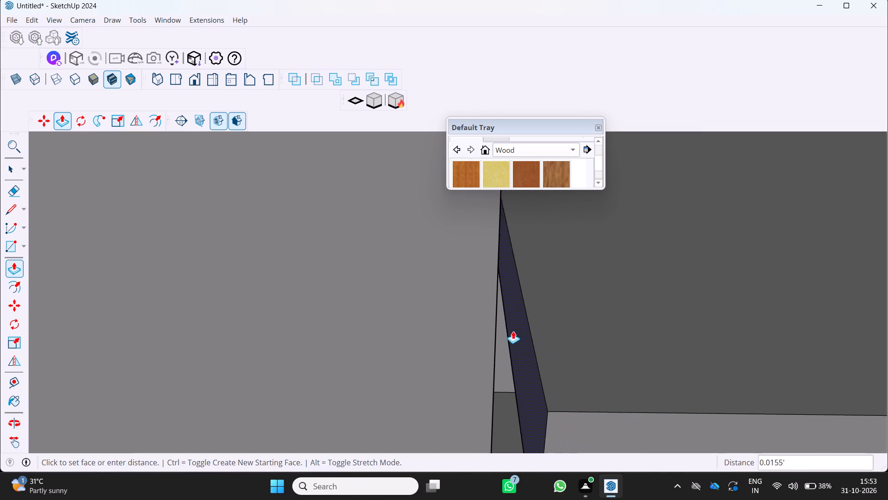
pyautogui.moveTo(513, 331); pyautogui.dragTo(498, 330)
pyautogui.scroll(-16, 508, 330)
pyautogui.scroll(-5, 512, 378)
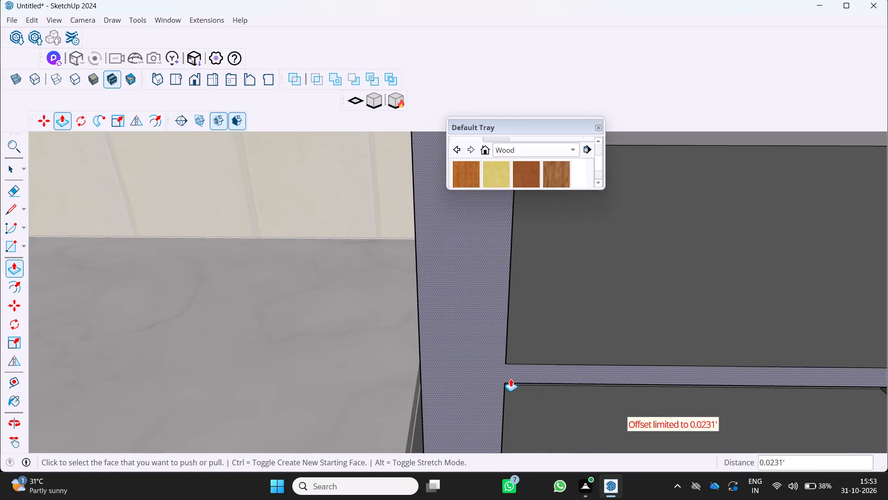
# Thicken the shelf by pulling its underside down about 0.05'.
pyautogui.moveTo(506, 375); pyautogui.dragTo(521, 297, button='middle')
pyautogui.scroll(-16, 521, 297)
pyautogui.moveTo(556, 360); pyautogui.dragTo(529, 362, button='middle')
pyautogui.scroll(-1, 530, 361)
pyautogui.scroll(3, 566, 354)
pyautogui.moveTo(572, 341); pyautogui.dragTo(577, 282, button='middle')
pyautogui.middleClick(577, 281)
pyautogui.scroll(1, 576, 281)
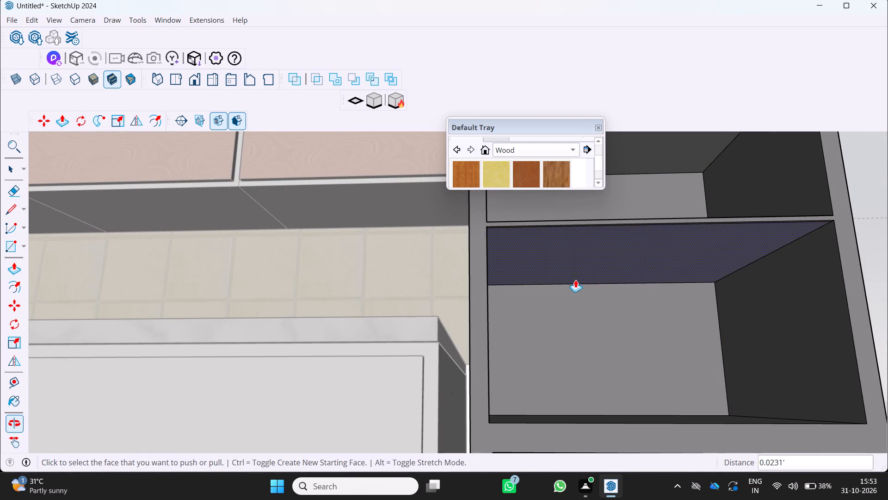
pyautogui.moveTo(578, 256); pyautogui.dragTo(580, 263)
# Pull the front face of the shelf's added lower strip forward 0.0189', flush with the shelf's upper front.
pyautogui.moveTo(579, 263); pyautogui.dragTo(538, 324, button='middle')
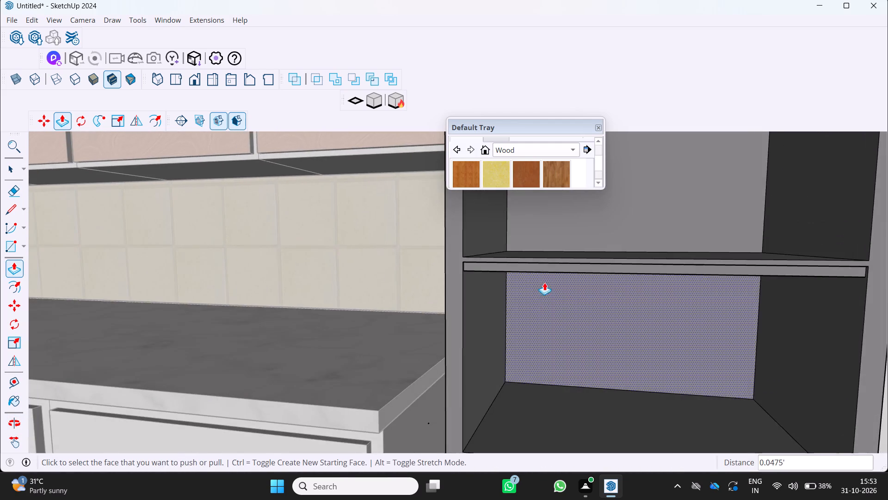
pyautogui.scroll(3, 544, 273)
pyautogui.moveTo(542, 263); pyautogui.dragTo(555, 271, button='middle')
pyautogui.scroll(2, 542, 263)
pyautogui.moveTo(510, 265); pyautogui.dragTo(547, 213, button='middle')
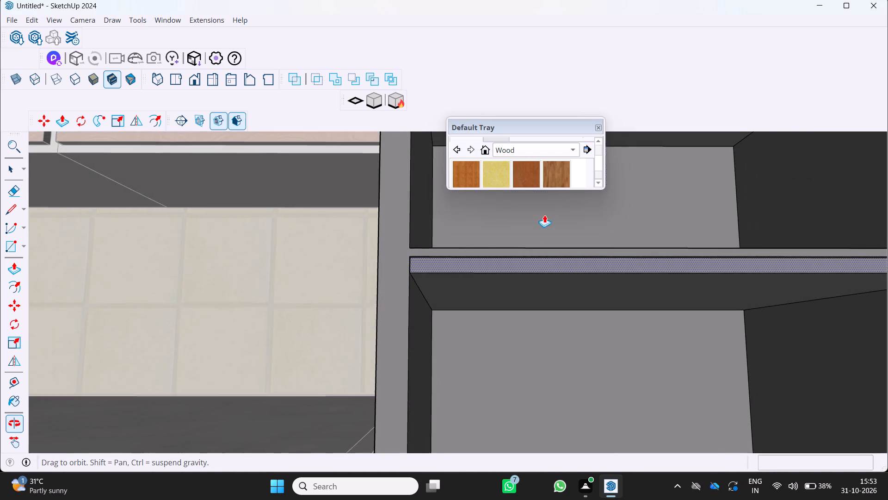
pyautogui.scroll(3, 483, 248)
pyautogui.moveTo(441, 244); pyautogui.dragTo(458, 226, button='middle')
pyautogui.middleClick(458, 226)
pyautogui.scroll(-5, 452, 234)
pyautogui.moveTo(473, 238); pyautogui.dragTo(449, 269, button='middle')
pyautogui.middleClick(449, 269)
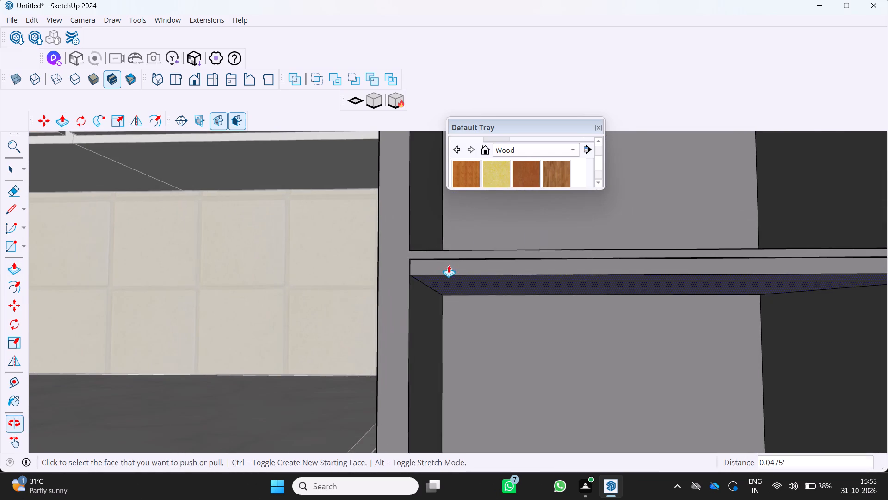
pyautogui.moveTo(446, 262); pyautogui.dragTo(453, 254)
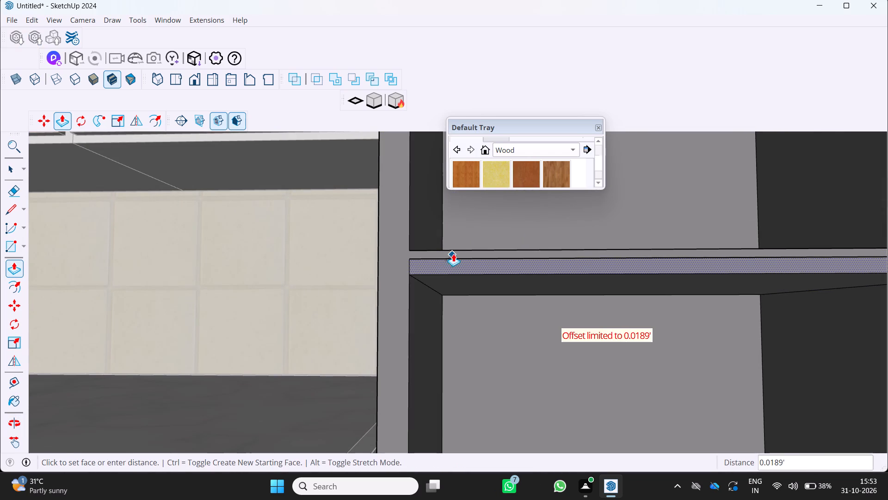
pyautogui.moveTo(453, 254); pyautogui.dragTo(454, 252)
# Erase the horizontal seam along the shelf's front and the short vertical edges at both of its ends.
pyautogui.scroll(-5, 440, 276)
pyautogui.moveTo(423, 281); pyautogui.dragTo(411, 308, button='middle')
pyautogui.scroll(1, 887, 394)
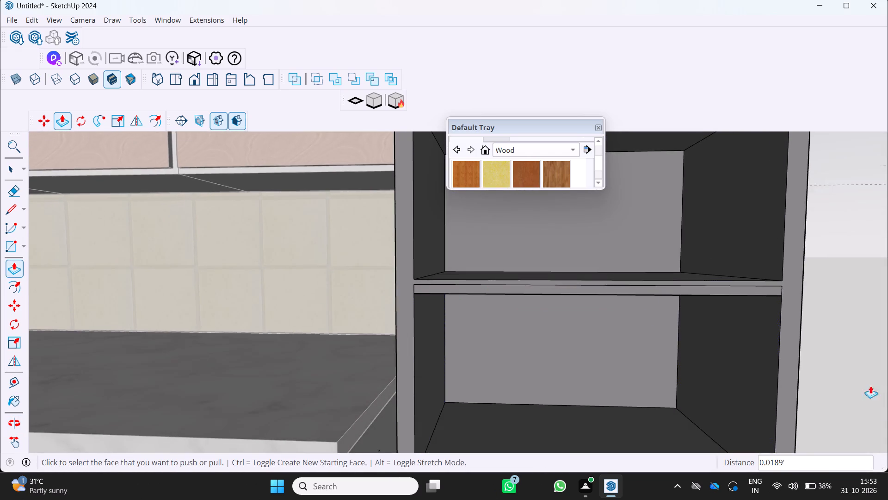
pyautogui.scroll(4, 870, 386)
pyautogui.press('e')
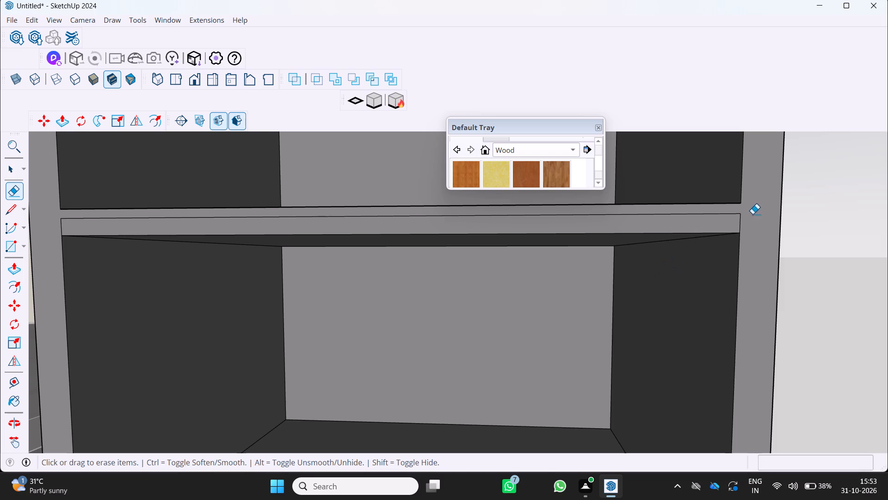
pyautogui.click(735, 216)
pyautogui.click(734, 214)
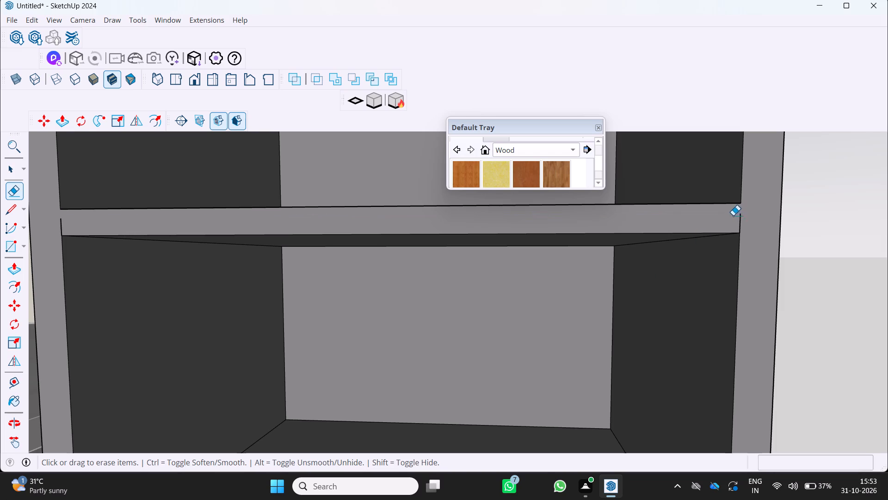
pyautogui.click(741, 221)
pyautogui.scroll(-8, 710, 240)
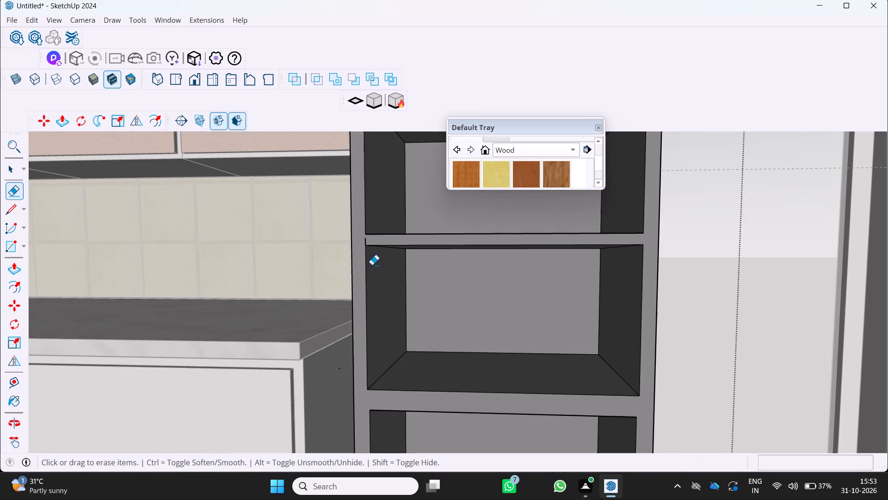
pyautogui.scroll(9, 356, 269)
pyautogui.click(370, 228)
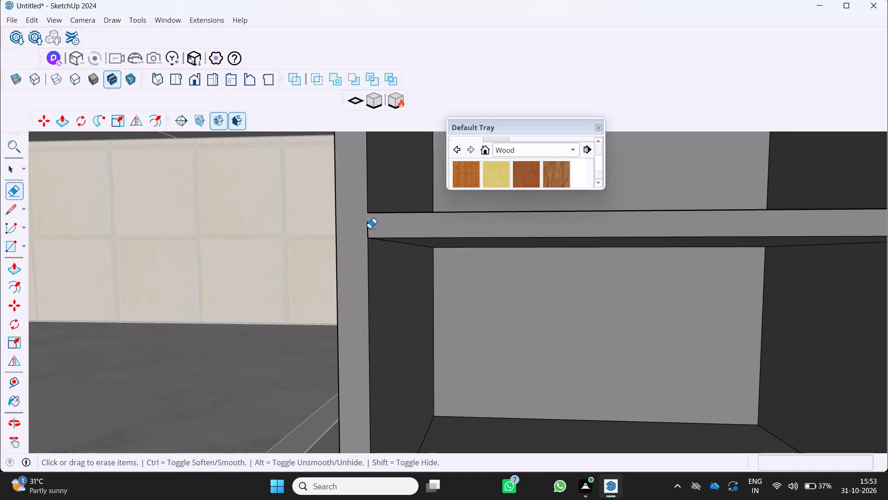
pyautogui.click(368, 228)
pyautogui.scroll(-14, 379, 236)
pyautogui.scroll(-4, 370, 355)
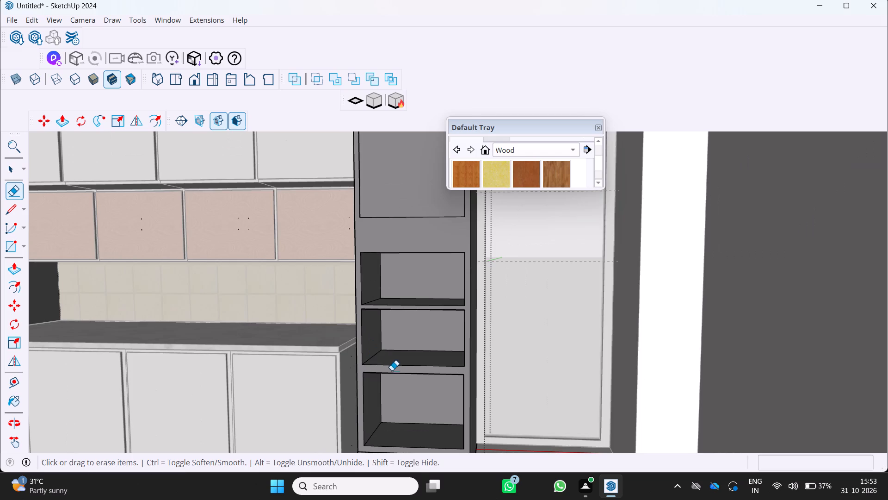
# Pull the underside of the shelf between the top and middle niches down 0.0265'.
pyautogui.moveTo(401, 373); pyautogui.dragTo(454, 340, button='middle')
pyautogui.scroll(4, 438, 287)
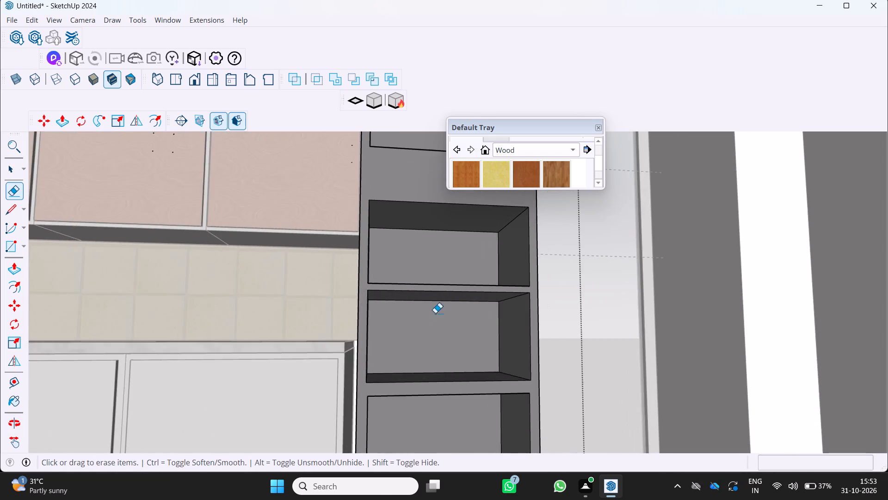
pyautogui.scroll(4, 431, 322)
pyautogui.moveTo(422, 319); pyautogui.dragTo(422, 305, button='middle')
pyautogui.scroll(1, 422, 305)
pyautogui.press('p')
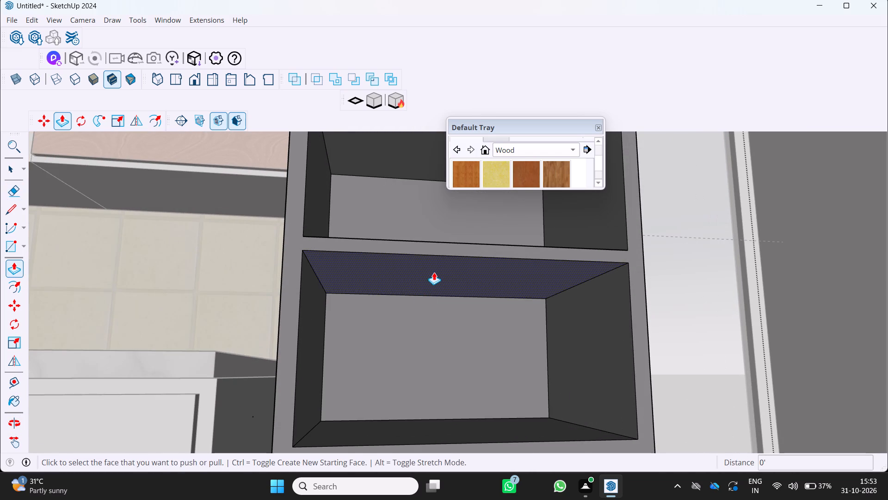
pyautogui.moveTo(434, 272); pyautogui.dragTo(434, 276)
# Shift the shelf between the middle and bottom niches down by lowering its underside and pushing its top surface down 0.0648'.
pyautogui.scroll(-9, 426, 289)
pyautogui.moveTo(393, 315); pyautogui.dragTo(381, 338, button='middle')
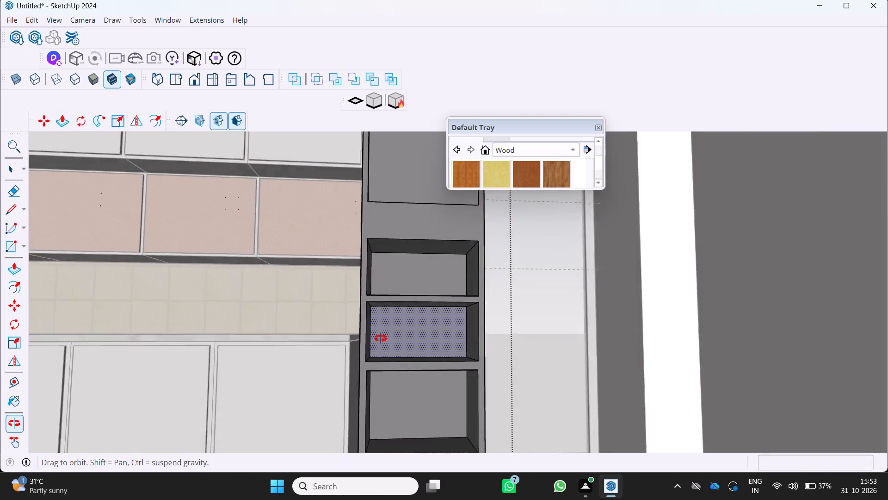
pyautogui.moveTo(381, 338); pyautogui.dragTo(372, 348, button='middle')
pyautogui.middleClick(371, 349)
pyautogui.scroll(3, 426, 402)
pyautogui.moveTo(427, 400); pyautogui.dragTo(429, 361, button='middle')
pyautogui.scroll(3, 403, 383)
pyautogui.scroll(-5, 411, 358)
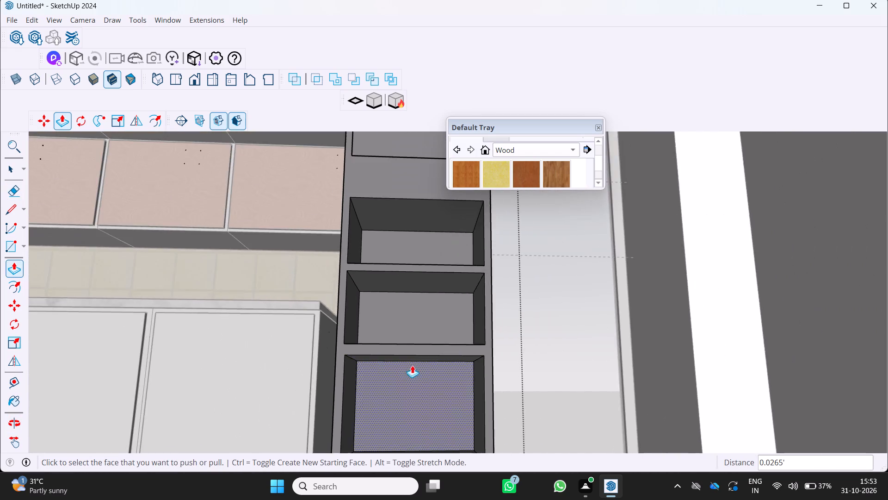
pyautogui.scroll(-5, 412, 365)
pyautogui.moveTo(413, 361); pyautogui.dragTo(409, 384, button='middle')
pyautogui.middleClick(409, 384)
pyautogui.scroll(5, 411, 372)
pyautogui.moveTo(415, 363); pyautogui.dragTo(423, 336, button='middle')
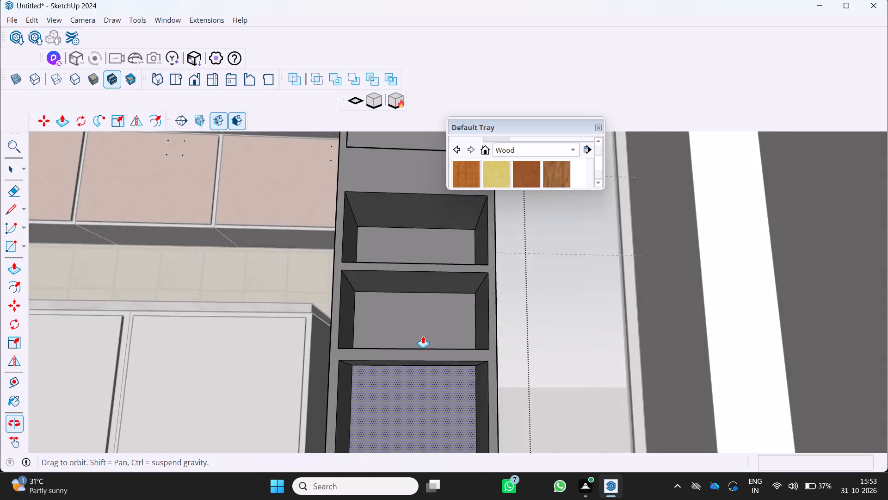
pyautogui.middleClick(423, 336)
pyautogui.scroll(3, 420, 372)
pyautogui.moveTo(414, 356); pyautogui.dragTo(418, 342, button='middle')
pyautogui.moveTo(411, 354); pyautogui.dragTo(411, 359)
pyautogui.moveTo(435, 324); pyautogui.dragTo(401, 394, button='middle')
pyautogui.moveTo(422, 342); pyautogui.dragTo(420, 348)
# Lower the shelf between the middle and bottom niches further, moving its underside down 0.1261' and its top surface down 0.1052'.
pyautogui.scroll(-4, 418, 350)
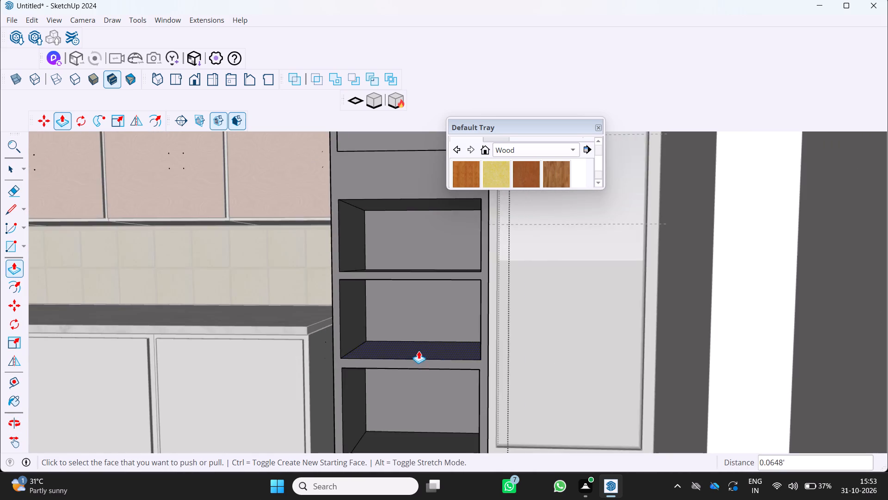
pyautogui.scroll(-5, 419, 351)
pyautogui.moveTo(419, 349); pyautogui.dragTo(425, 376, button='middle')
pyautogui.scroll(-1, 425, 383)
pyautogui.scroll(1, 413, 406)
pyautogui.moveTo(413, 409); pyautogui.dragTo(465, 359, button='middle')
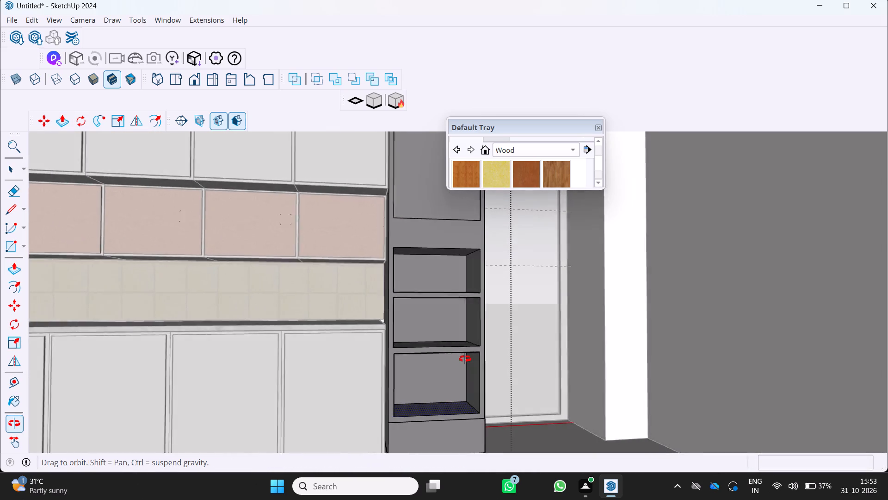
pyautogui.moveTo(465, 359); pyautogui.dragTo(469, 358, button='middle')
pyautogui.middleClick(470, 358)
pyautogui.scroll(2, 468, 374)
pyautogui.moveTo(463, 372); pyautogui.dragTo(451, 338, button='middle')
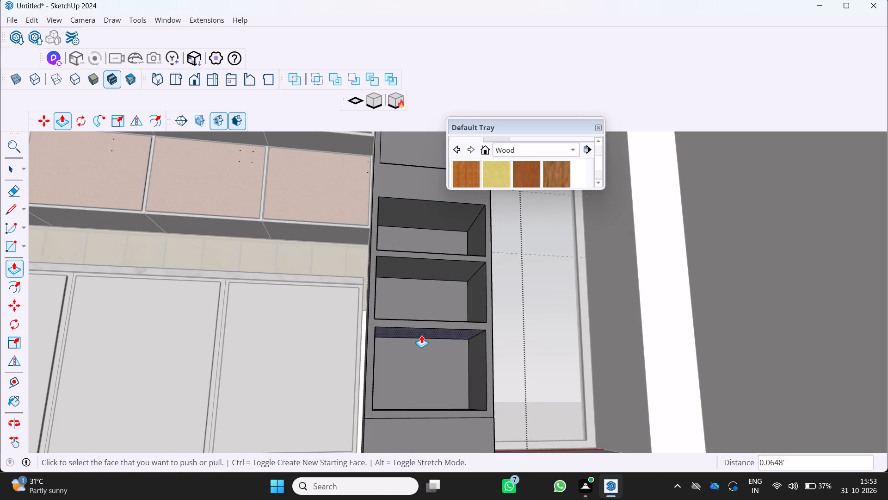
pyautogui.moveTo(421, 333); pyautogui.dragTo(424, 341)
pyautogui.moveTo(444, 303); pyautogui.dragTo(421, 354, button='middle')
pyautogui.middleClick(420, 353)
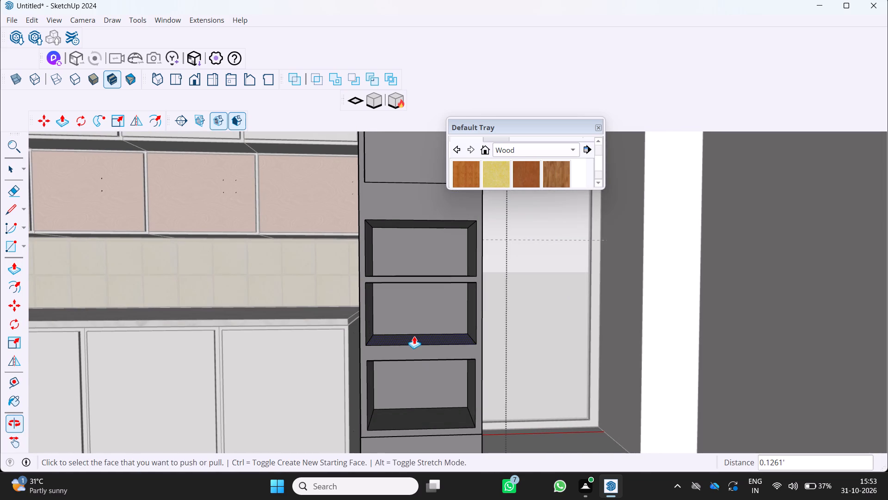
pyautogui.moveTo(414, 336); pyautogui.dragTo(415, 342)
# Lower the shelf between the top and middle niches, moving its underside down 0.0906' and its top surface down 0.0788'.
pyautogui.scroll(-4, 407, 344)
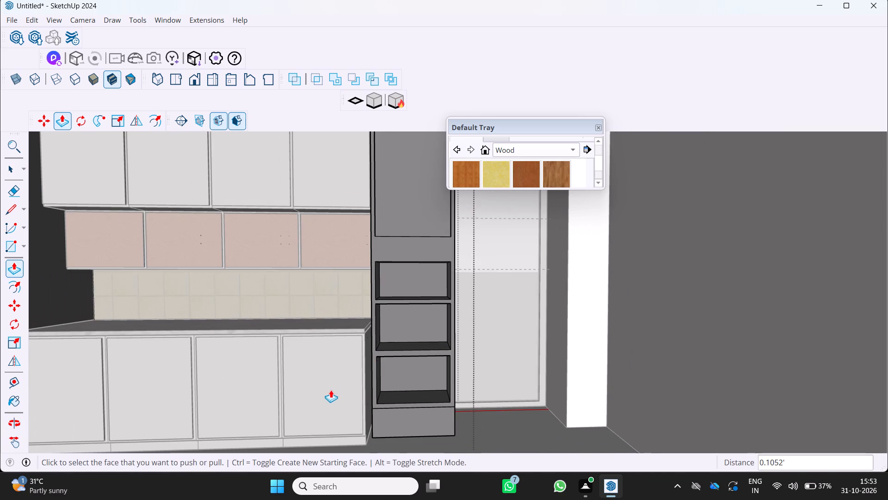
pyautogui.moveTo(434, 377); pyautogui.dragTo(469, 348, button='middle')
pyautogui.middleClick(469, 348)
pyautogui.scroll(5, 404, 298)
pyautogui.moveTo(419, 293); pyautogui.dragTo(422, 299)
pyautogui.moveTo(424, 292); pyautogui.dragTo(372, 374, button='middle')
pyautogui.middleClick(372, 374)
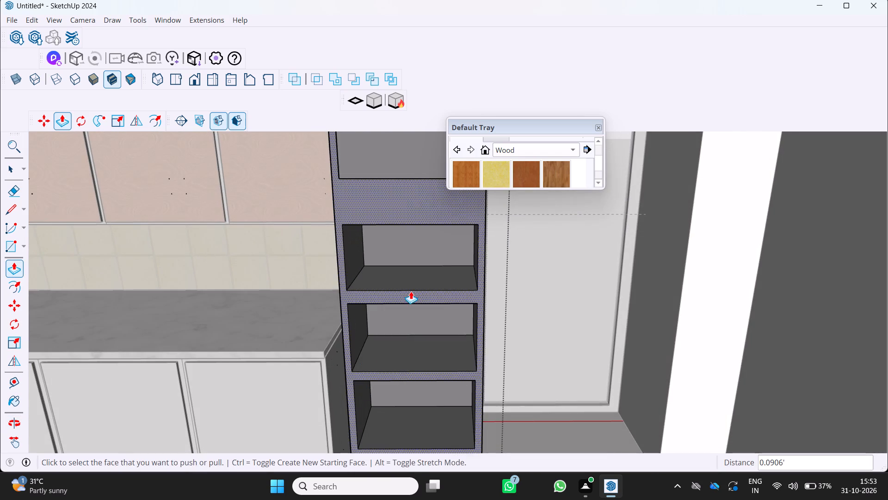
pyautogui.moveTo(422, 280); pyautogui.dragTo(423, 286)
# Examine the three niches' spacing and proportions against the neighbouring kitchen units from several angles.
pyautogui.scroll(-5, 405, 321)
pyautogui.moveTo(403, 329); pyautogui.dragTo(407, 326, button='middle')
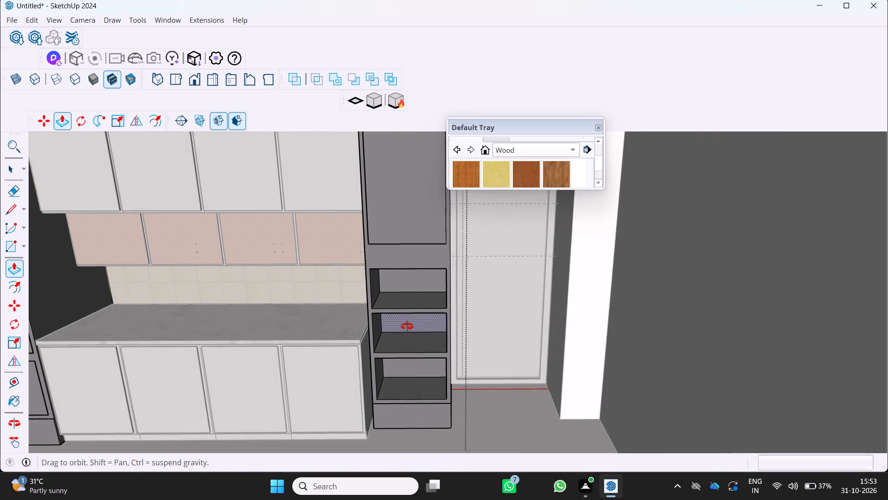
pyautogui.moveTo(407, 326); pyautogui.dragTo(433, 308, button='middle')
pyautogui.middleClick(434, 306)
pyautogui.scroll(1, 410, 350)
pyautogui.moveTo(410, 350); pyautogui.dragTo(358, 353, button='middle')
pyautogui.moveTo(418, 398); pyautogui.dragTo(472, 345, button='middle')
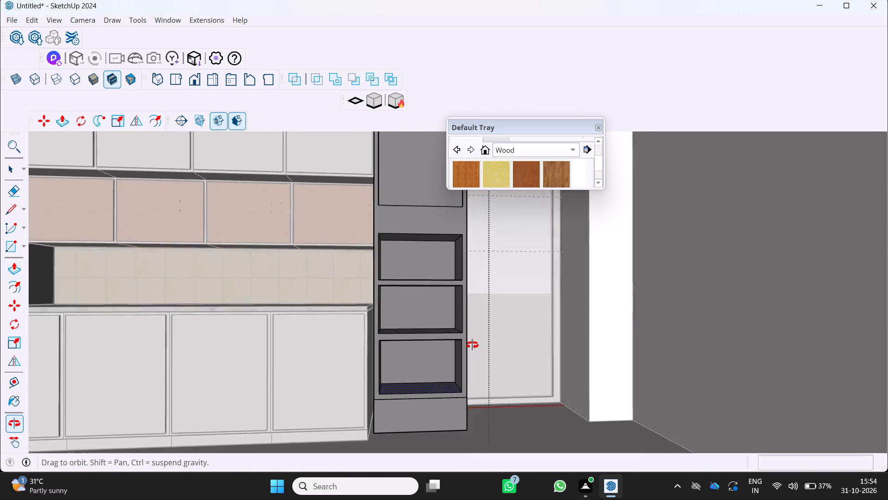
pyautogui.moveTo(472, 345); pyautogui.dragTo(468, 341, button='middle')
pyautogui.moveTo(466, 341); pyautogui.dragTo(442, 344, button='middle')
pyautogui.scroll(-3, 406, 361)
pyautogui.moveTo(415, 350); pyautogui.dragTo(417, 369, button='middle')
pyautogui.moveTo(417, 369); pyautogui.dragTo(420, 375, button='middle')
pyautogui.moveTo(448, 386); pyautogui.dragTo(508, 352, button='middle')
pyautogui.scroll(-2, 508, 352)
pyautogui.middleClick(508, 352)
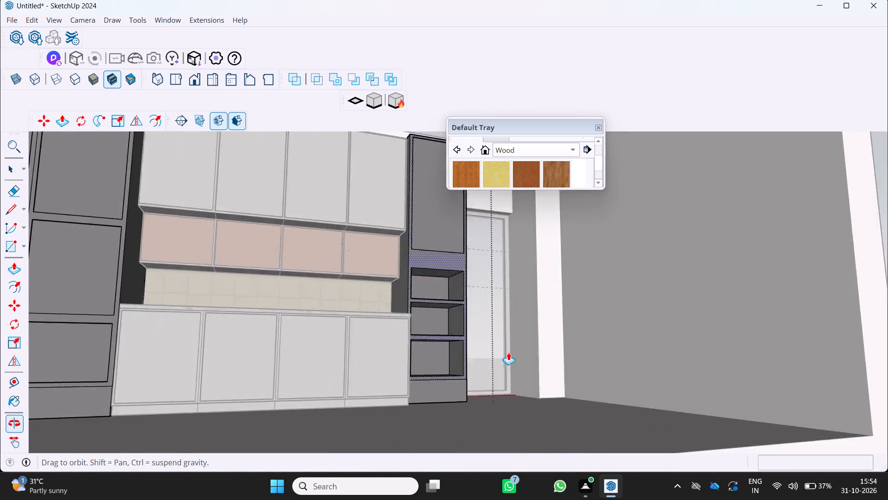
pyautogui.scroll(-8, 508, 352)
pyautogui.moveTo(433, 337); pyautogui.dragTo(345, 441, button='middle')
pyautogui.scroll(10, 508, 319)
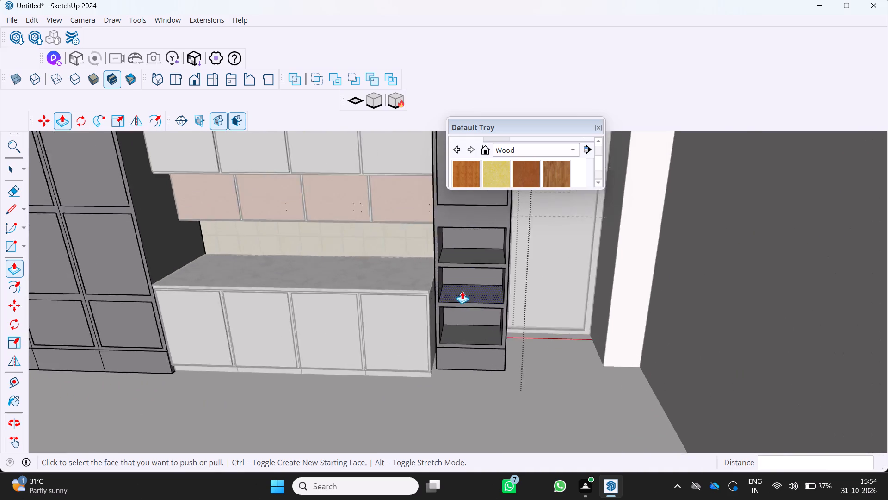
pyautogui.scroll(3, 462, 291)
pyautogui.moveTo(468, 298); pyautogui.dragTo(463, 262, button='middle')
pyautogui.middleClick(462, 262)
pyautogui.scroll(-4, 462, 262)
pyautogui.scroll(-4, 430, 299)
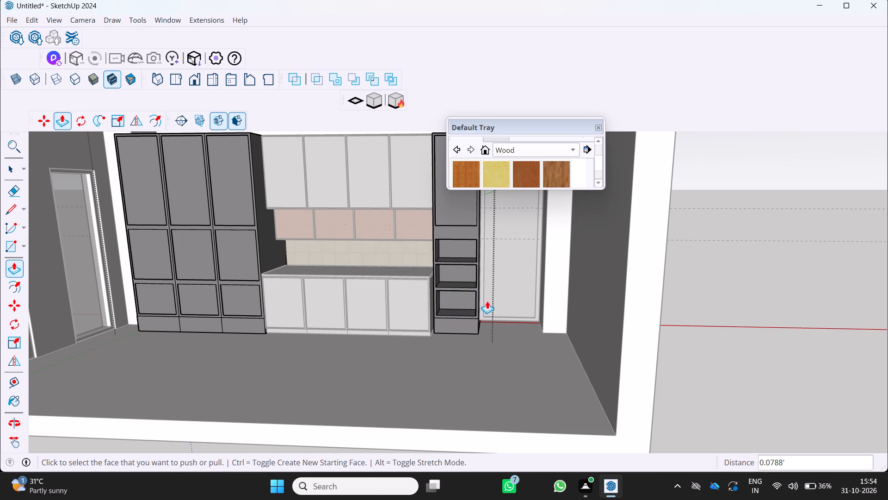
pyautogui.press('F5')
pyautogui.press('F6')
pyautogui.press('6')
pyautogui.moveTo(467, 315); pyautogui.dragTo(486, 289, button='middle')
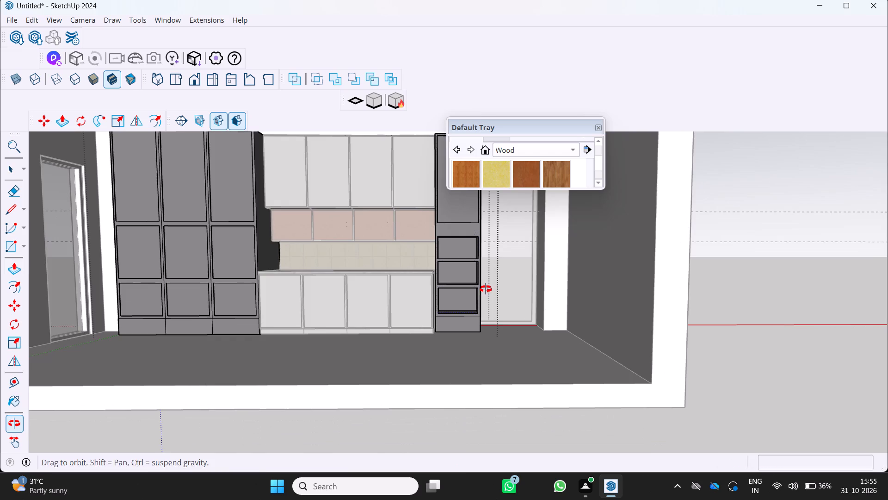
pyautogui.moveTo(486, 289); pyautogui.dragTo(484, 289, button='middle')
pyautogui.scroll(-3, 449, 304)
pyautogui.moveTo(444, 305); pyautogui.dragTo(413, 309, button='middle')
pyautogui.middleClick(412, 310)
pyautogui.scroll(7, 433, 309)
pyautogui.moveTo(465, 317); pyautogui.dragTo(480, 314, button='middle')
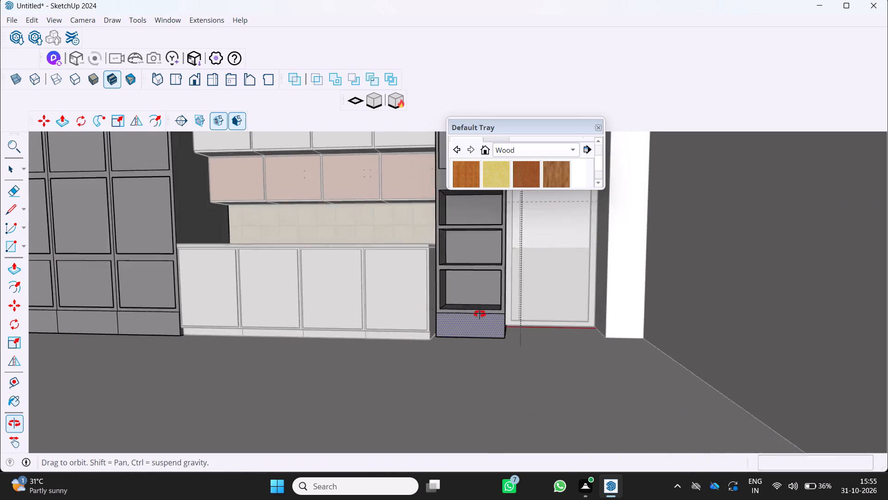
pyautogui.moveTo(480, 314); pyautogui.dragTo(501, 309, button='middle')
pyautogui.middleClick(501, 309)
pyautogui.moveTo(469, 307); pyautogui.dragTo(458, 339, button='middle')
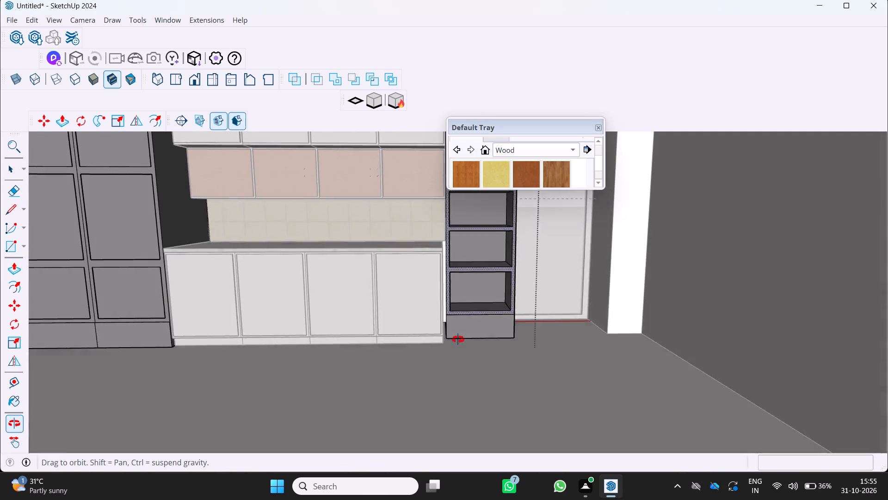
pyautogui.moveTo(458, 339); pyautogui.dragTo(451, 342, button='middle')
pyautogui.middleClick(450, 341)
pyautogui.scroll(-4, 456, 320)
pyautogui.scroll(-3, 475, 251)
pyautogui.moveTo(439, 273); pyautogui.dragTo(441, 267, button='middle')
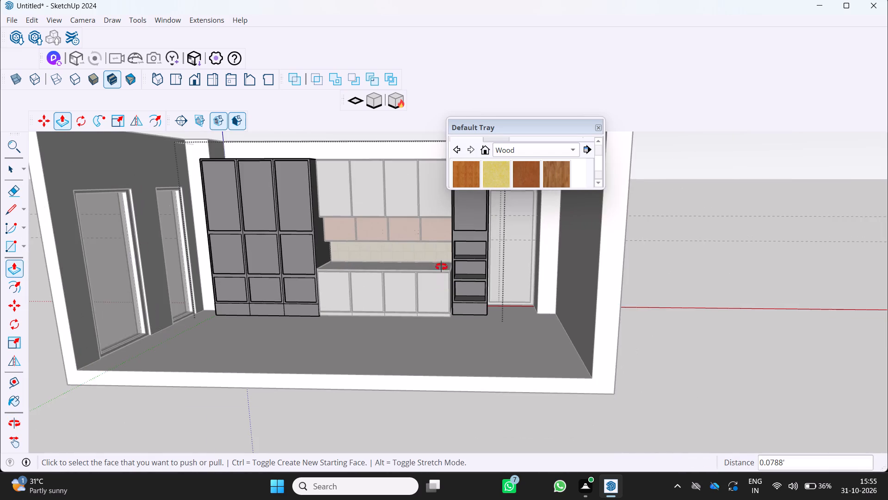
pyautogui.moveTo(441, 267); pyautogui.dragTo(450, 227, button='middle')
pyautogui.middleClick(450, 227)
# Raise the top niche's ceiling by about 0.3' to enlarge the opening upward.
pyautogui.scroll(5, 457, 231)
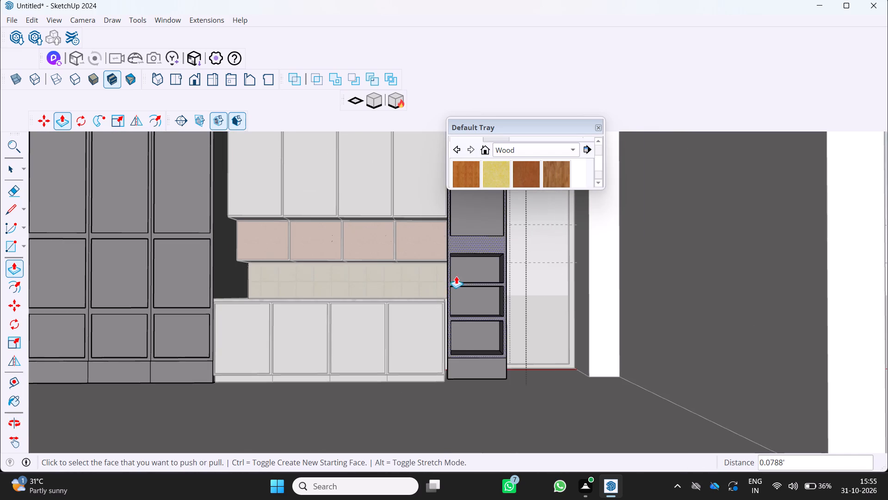
pyautogui.scroll(4, 456, 275)
pyautogui.moveTo(460, 270); pyautogui.dragTo(470, 237, button='middle')
pyautogui.scroll(1, 464, 265)
pyautogui.moveTo(480, 233); pyautogui.dragTo(485, 218)
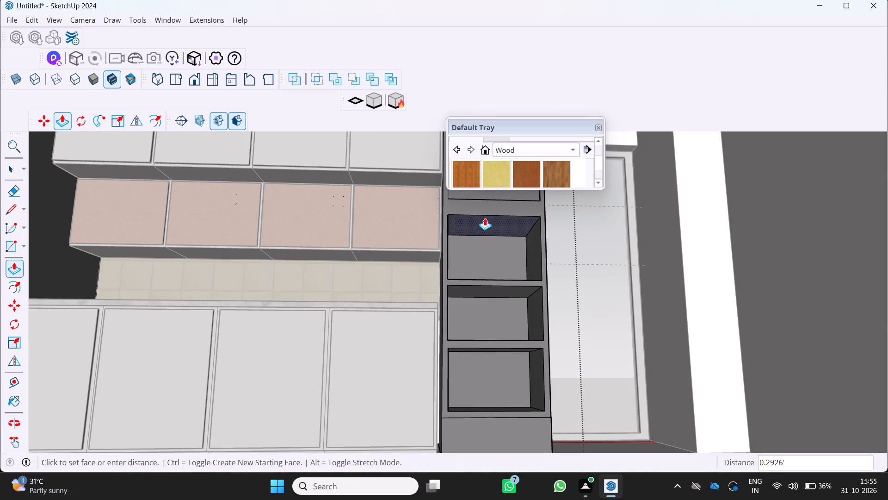
pyautogui.moveTo(485, 218); pyautogui.dragTo(485, 215)
# Raise the top niche's floor 0.2330'.
pyautogui.moveTo(470, 227); pyautogui.dragTo(411, 299, button='middle')
pyautogui.middleClick(411, 299)
pyautogui.scroll(3, 453, 293)
pyautogui.moveTo(455, 297); pyautogui.dragTo(471, 315, button='middle')
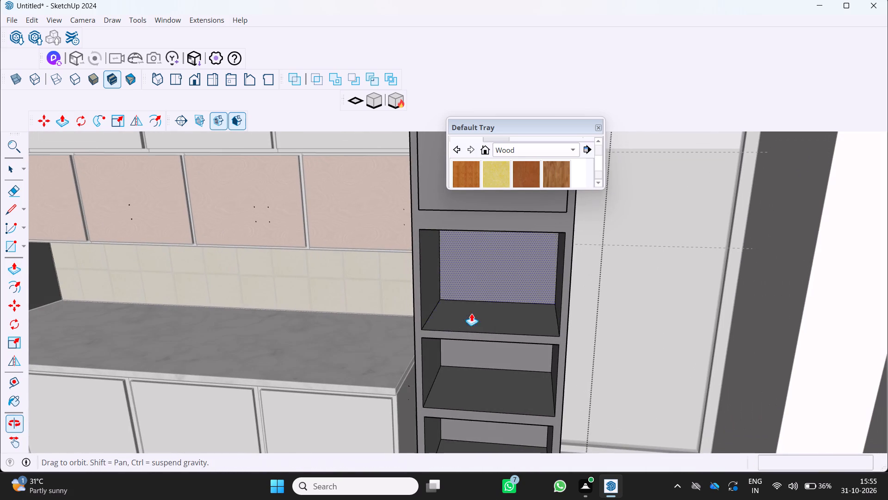
pyautogui.moveTo(466, 314); pyautogui.dragTo(474, 300)
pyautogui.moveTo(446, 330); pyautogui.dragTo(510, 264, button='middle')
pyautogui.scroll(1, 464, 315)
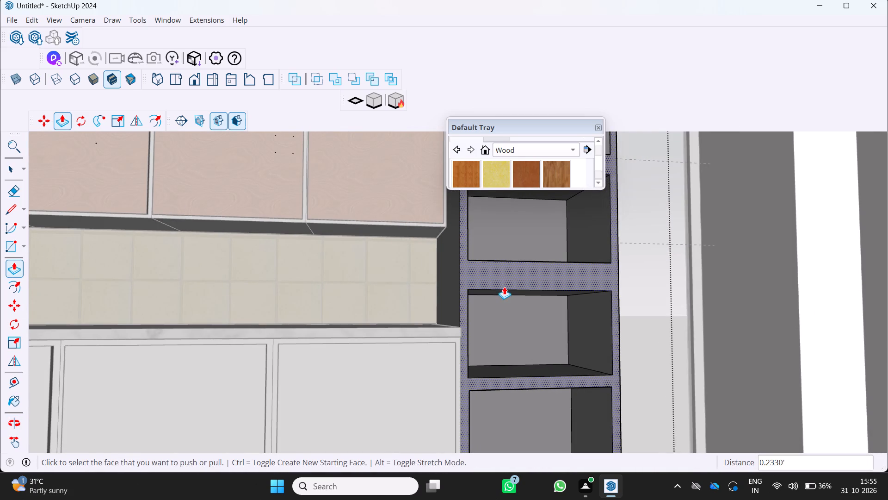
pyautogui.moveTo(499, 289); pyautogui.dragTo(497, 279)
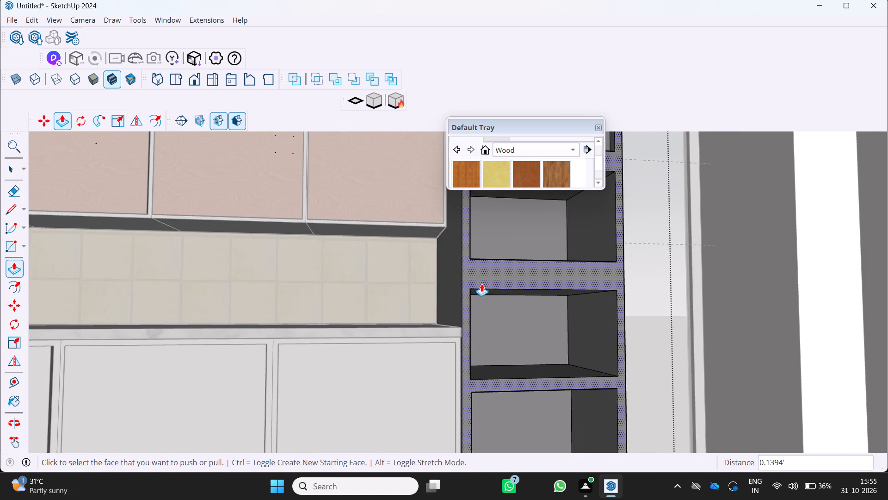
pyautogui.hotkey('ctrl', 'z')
# Raise the middle niche's ceiling to thin the shelf below the top niche.
pyautogui.moveTo(497, 300); pyautogui.dragTo(415, 336, button='middle')
pyautogui.scroll(5, 520, 304)
pyautogui.moveTo(506, 288); pyautogui.dragTo(541, 238, button='middle')
pyautogui.moveTo(517, 270); pyautogui.dragTo(525, 249)
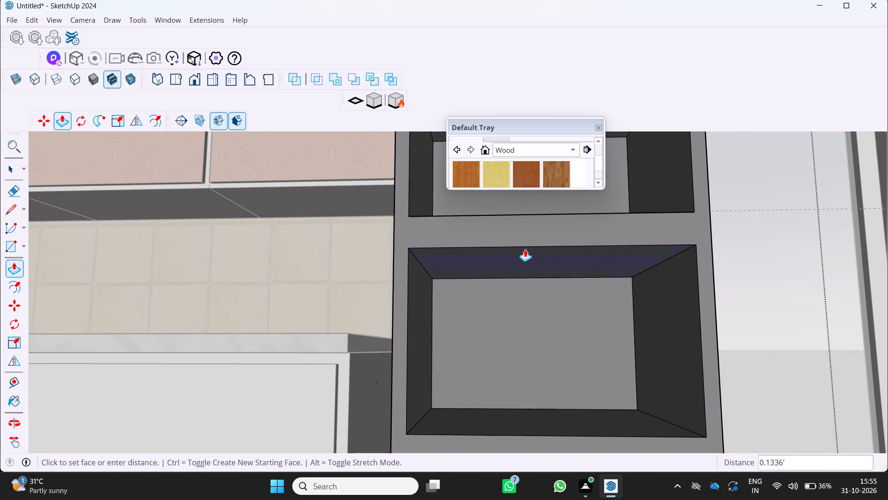
pyautogui.moveTo(525, 249); pyautogui.dragTo(530, 240)
# Move the shelf between the middle and bottom niches up by raising its top surface and pushing its underside up 0.2975'.
pyautogui.scroll(-9, 499, 274)
pyautogui.moveTo(493, 282); pyautogui.dragTo(481, 307, button='middle')
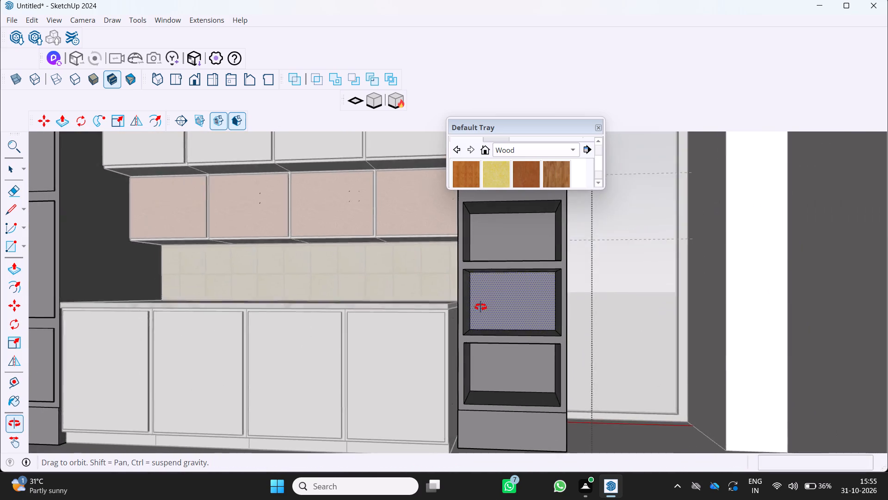
pyautogui.moveTo(481, 307); pyautogui.dragTo(478, 309, button='middle')
pyautogui.middleClick(477, 310)
pyautogui.middleClick(475, 312)
pyautogui.scroll(5, 482, 319)
pyautogui.moveTo(490, 325); pyautogui.dragTo(485, 351, button='middle')
pyautogui.middleClick(484, 351)
pyautogui.moveTo(501, 350); pyautogui.dragTo(504, 327)
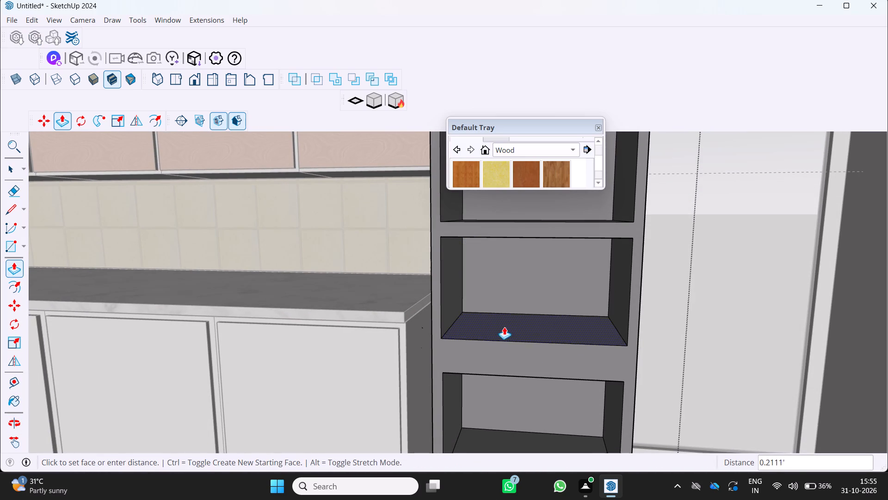
pyautogui.moveTo(504, 327); pyautogui.dragTo(505, 324)
pyautogui.scroll(-3, 475, 353)
pyautogui.moveTo(476, 355); pyautogui.dragTo(526, 276, button='middle')
pyautogui.moveTo(527, 320); pyautogui.dragTo(528, 302)
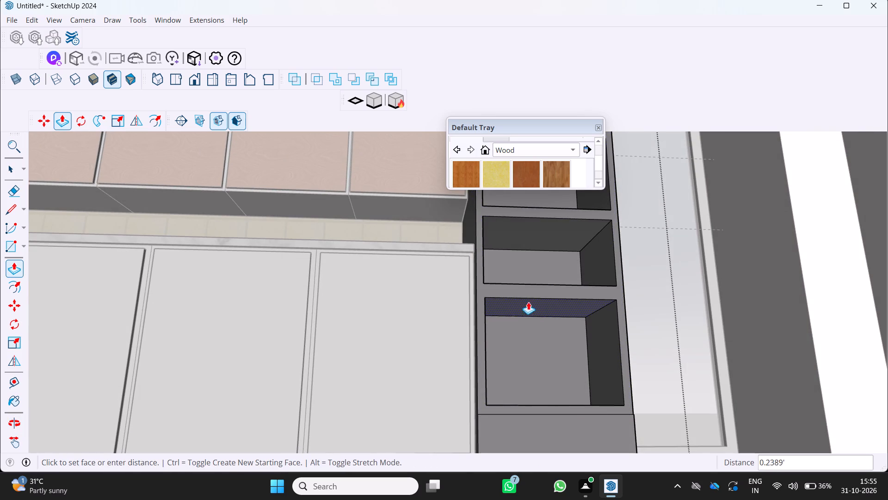
pyautogui.moveTo(528, 302); pyautogui.dragTo(529, 299)
# Raise the bottom niche's floor 0.5917' to shorten the opening.
pyautogui.scroll(-4, 507, 314)
pyautogui.moveTo(498, 328); pyautogui.dragTo(456, 379, button='middle')
pyautogui.middleClick(455, 380)
pyautogui.scroll(3, 504, 376)
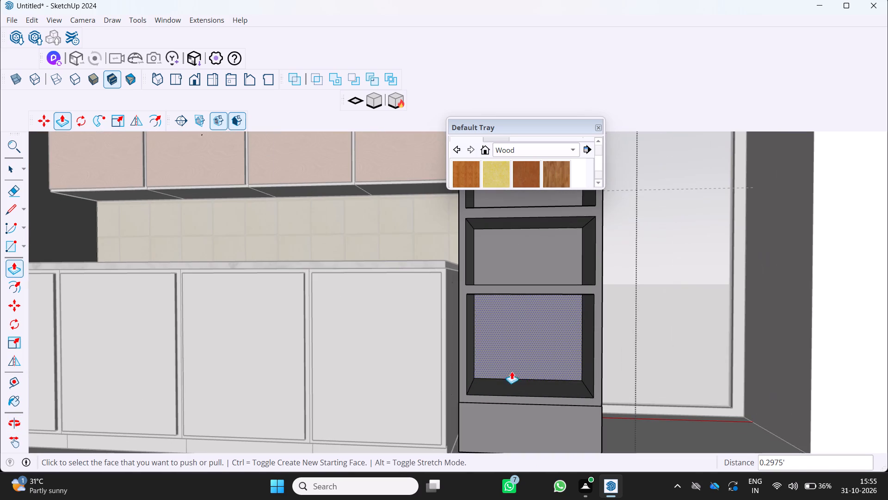
pyautogui.moveTo(523, 382); pyautogui.dragTo(540, 346)
# Raise the top niche's ceiling 0.1906' so the strip below the upper panel of the tall cabinet becomes thinner.
pyautogui.scroll(-2, 526, 352)
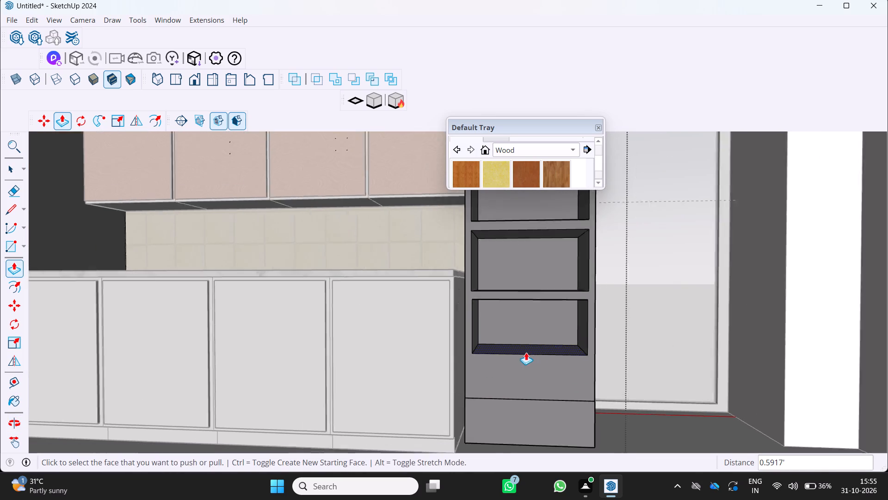
pyautogui.scroll(-4, 526, 352)
pyautogui.moveTo(520, 349); pyautogui.dragTo(518, 379, button='middle')
pyautogui.middleClick(518, 379)
pyautogui.scroll(-4, 518, 379)
pyautogui.scroll(1, 522, 288)
pyautogui.moveTo(522, 287); pyautogui.dragTo(536, 257, button='middle')
pyautogui.scroll(1, 534, 264)
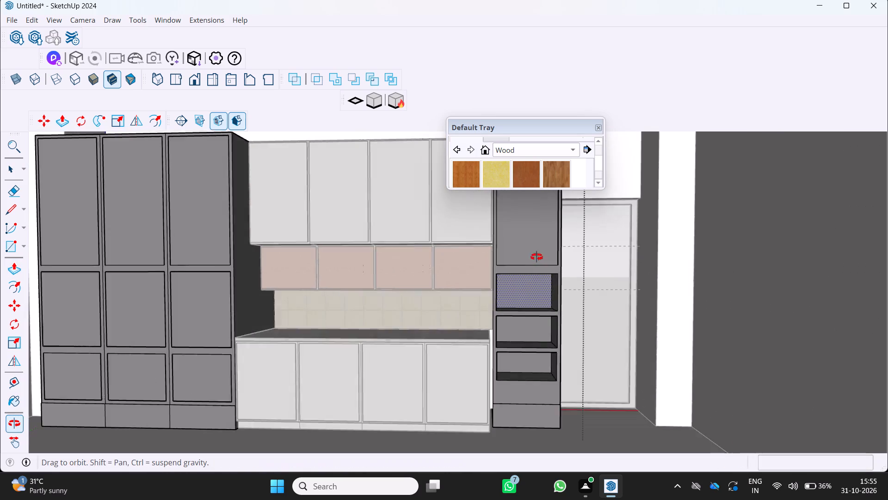
pyautogui.moveTo(536, 257); pyautogui.dragTo(542, 244, button='middle')
pyautogui.scroll(4, 512, 281)
pyautogui.moveTo(512, 281); pyautogui.dragTo(524, 249, button='middle')
pyautogui.moveTo(528, 259); pyautogui.dragTo(530, 250)
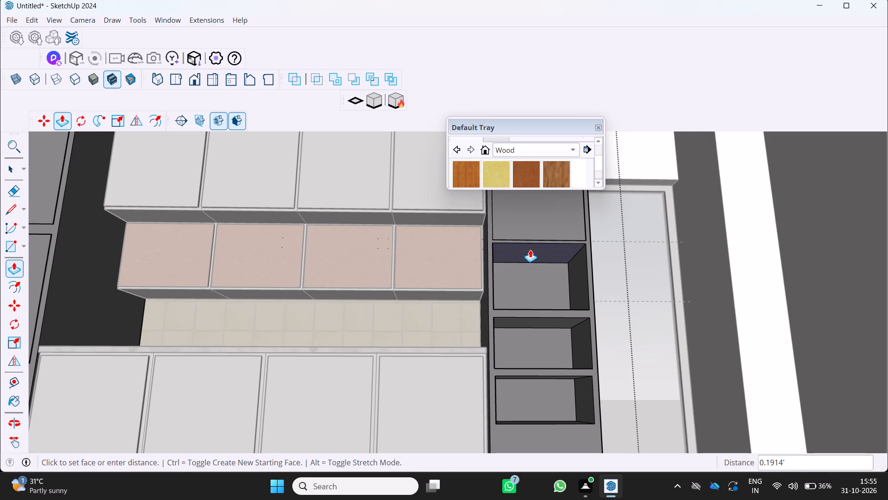
pyautogui.moveTo(530, 250); pyautogui.dragTo(530, 250)
# Raise the top niche's floor 0.2671' to shorten its opening.
pyautogui.moveTo(518, 262); pyautogui.dragTo(467, 325, button='middle')
pyautogui.middleClick(467, 325)
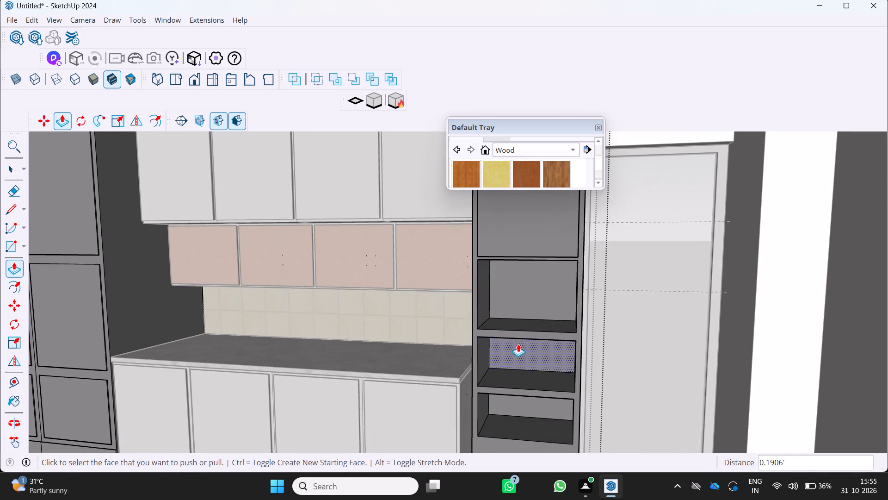
pyautogui.moveTo(518, 345); pyautogui.dragTo(535, 323, button='middle')
pyautogui.moveTo(534, 293); pyautogui.dragTo(514, 332, button='middle')
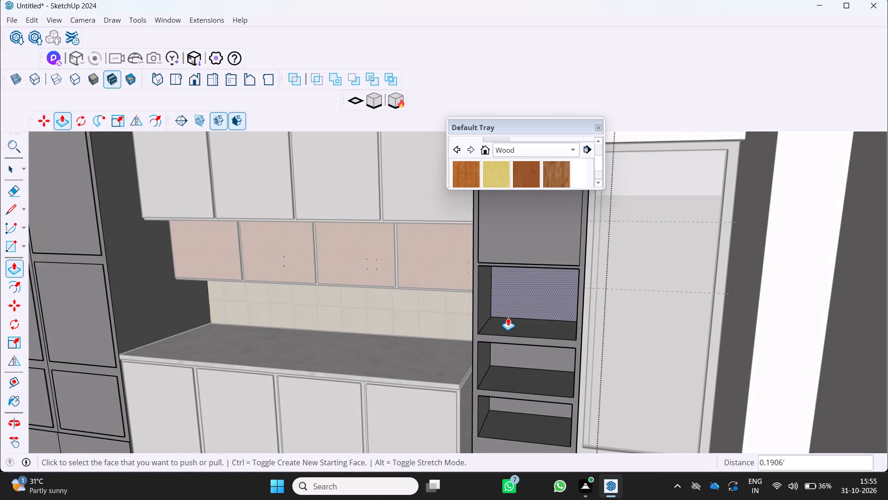
pyautogui.moveTo(505, 323); pyautogui.dragTo(511, 310)
# Raise the middle niche's ceiling 0.2941' to thin the shelf below the top niche.
pyautogui.moveTo(481, 348); pyautogui.dragTo(518, 300, button='middle')
pyautogui.scroll(1, 495, 330)
pyautogui.middleClick(518, 300)
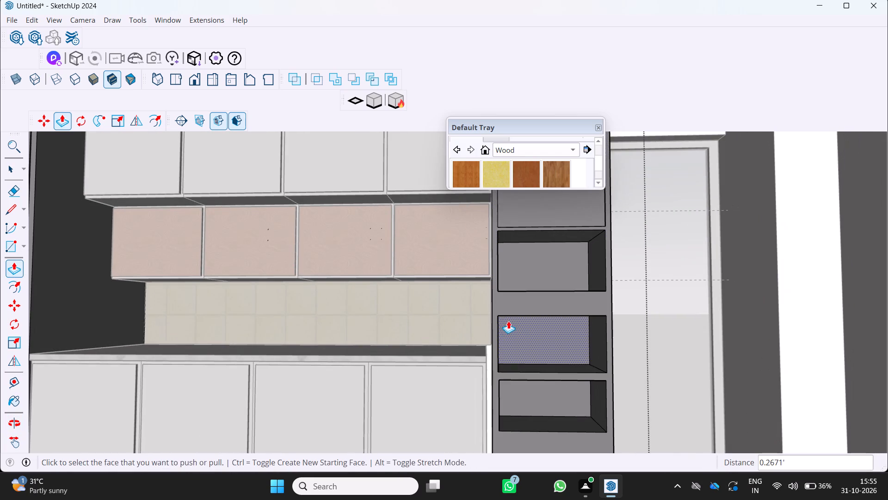
pyautogui.moveTo(508, 320); pyautogui.dragTo(514, 309)
pyautogui.hotkey('ctrl', 'z')
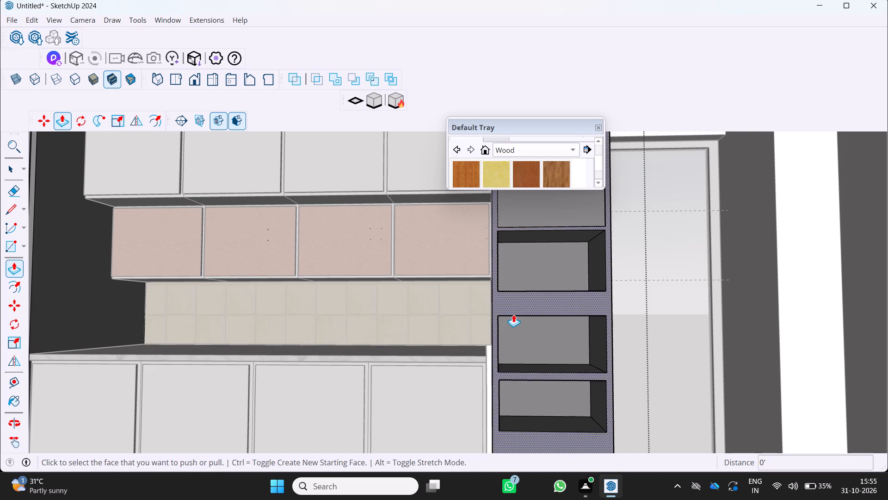
pyautogui.moveTo(513, 314); pyautogui.dragTo(514, 307)
pyautogui.hotkey('ctrl', 'z')
pyautogui.moveTo(512, 316); pyautogui.dragTo(521, 285, button='middle')
pyautogui.scroll(1, 522, 288)
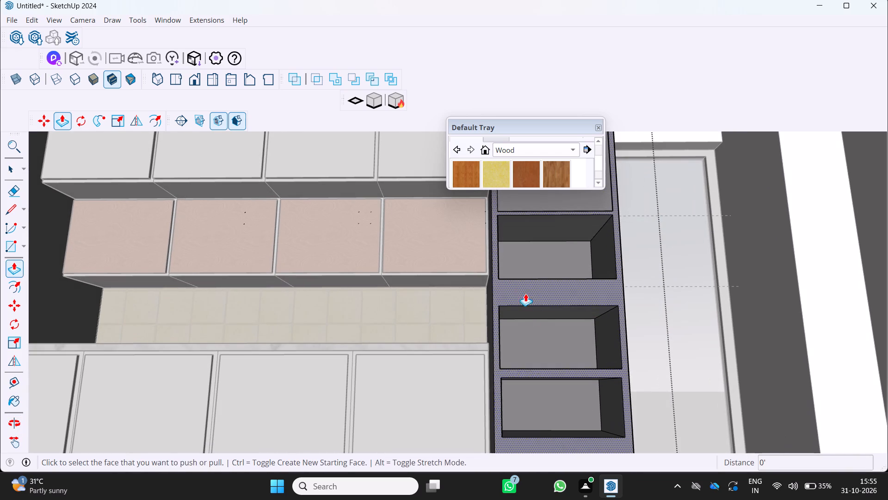
pyautogui.moveTo(529, 309); pyautogui.dragTo(533, 290)
pyautogui.scroll(-4, 512, 311)
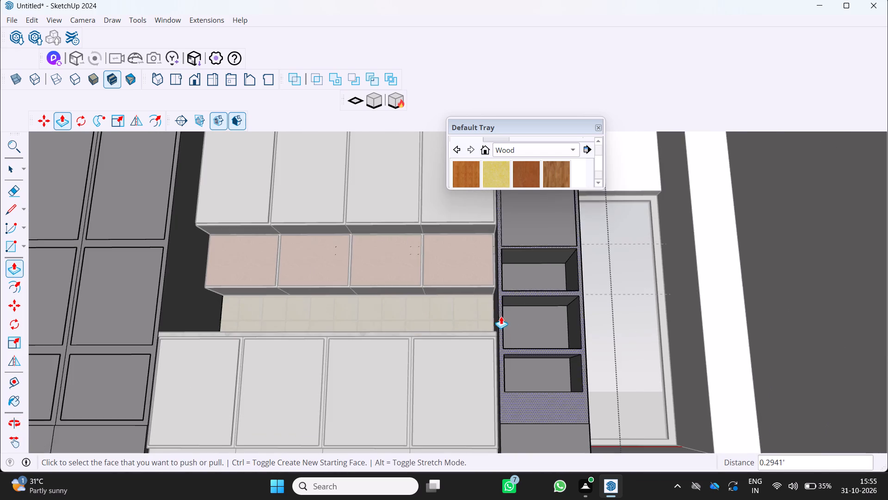
# Raise the middle niche's floor to shorten its opening in line with the top niche.
pyautogui.moveTo(510, 319); pyautogui.dragTo(479, 364, button='middle')
pyautogui.scroll(4, 502, 362)
pyautogui.moveTo(532, 367); pyautogui.dragTo(524, 398, button='middle')
pyautogui.moveTo(535, 368); pyautogui.dragTo(541, 353)
# Raise the bottom niche's ceiling 0.2265' to thin the shelf below the middle niche.
pyautogui.moveTo(513, 394); pyautogui.dragTo(519, 389, button='middle')
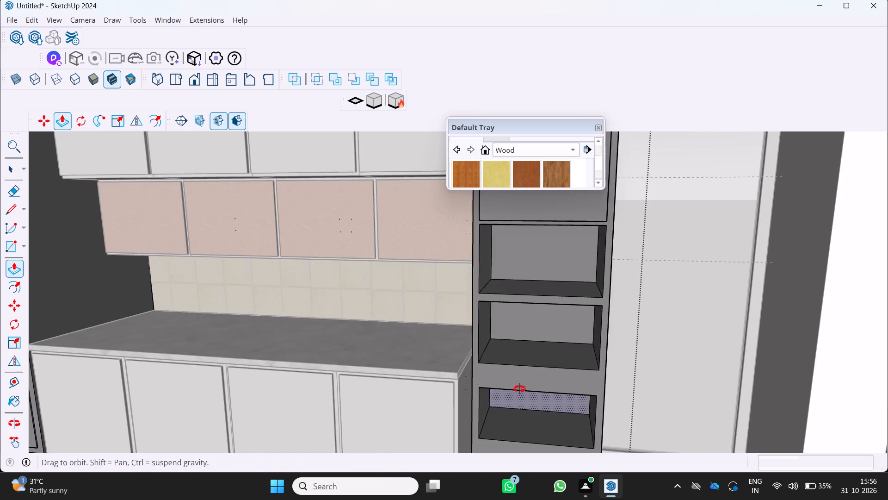
pyautogui.moveTo(519, 389); pyautogui.dragTo(559, 324, button='middle')
pyautogui.moveTo(535, 349); pyautogui.dragTo(536, 344)
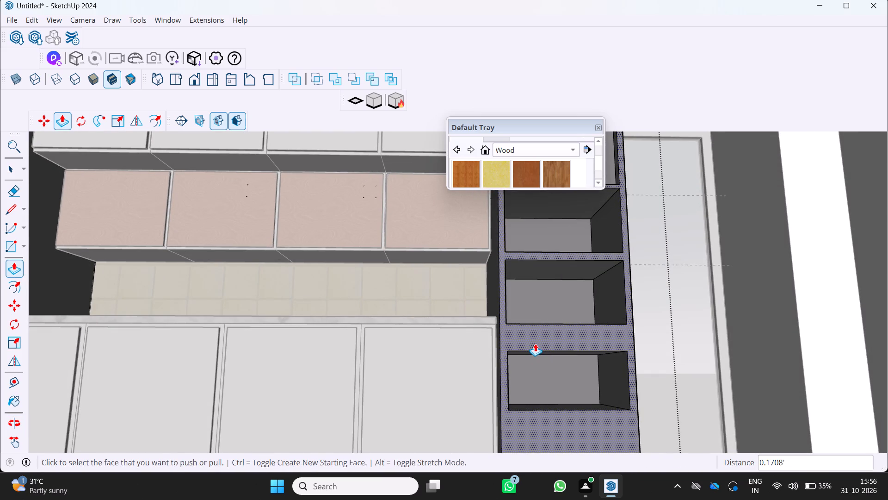
pyautogui.hotkey('ctrl', 'z')
pyautogui.moveTo(531, 363); pyautogui.dragTo(549, 316, button='middle')
pyautogui.scroll(1, 543, 325)
pyautogui.moveTo(546, 336); pyautogui.dragTo(549, 322)
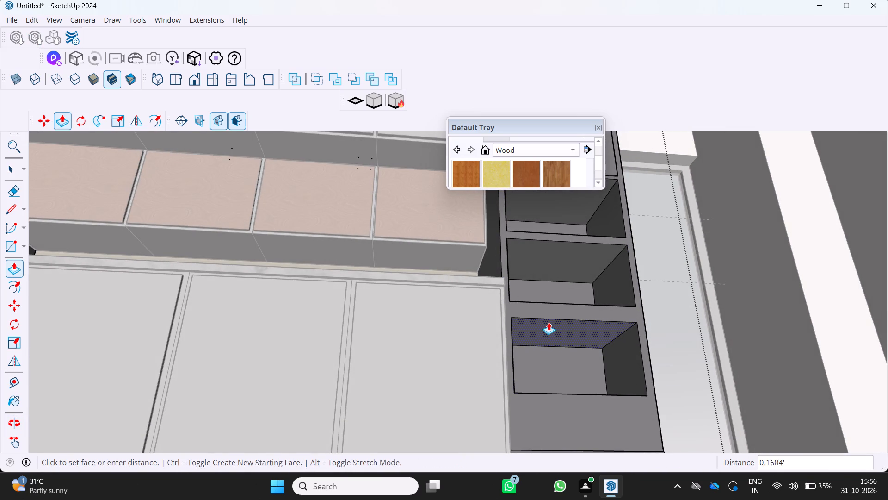
pyautogui.moveTo(549, 322); pyautogui.dragTo(550, 320)
# Examine the proportions and spacing of the tall cabinet's three niches up close and against the whole kitchen wall.
pyautogui.scroll(-14, 542, 321)
pyautogui.moveTo(518, 336); pyautogui.dragTo(512, 368, button='middle')
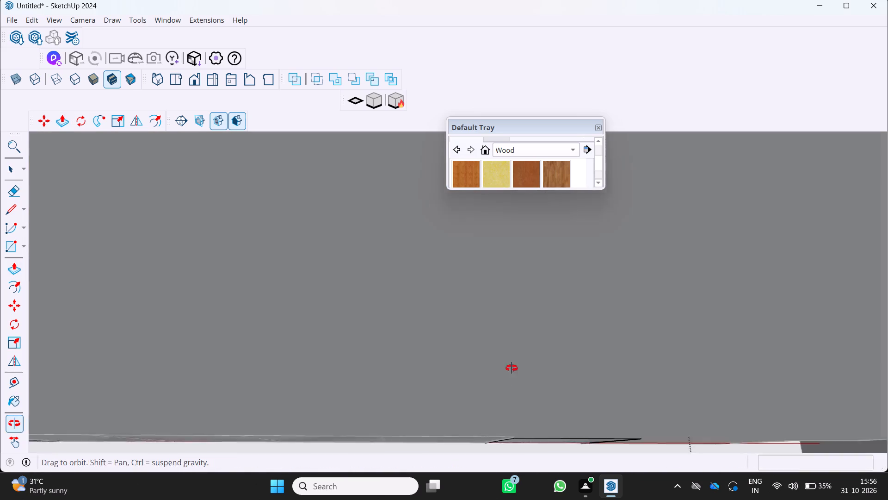
pyautogui.moveTo(512, 368); pyautogui.dragTo(501, 387, button='middle')
pyautogui.scroll(-10, 503, 385)
pyautogui.scroll(-1, 543, 327)
pyautogui.moveTo(544, 332); pyautogui.dragTo(498, 380, button='middle')
pyautogui.middleClick(497, 379)
pyautogui.scroll(3, 584, 321)
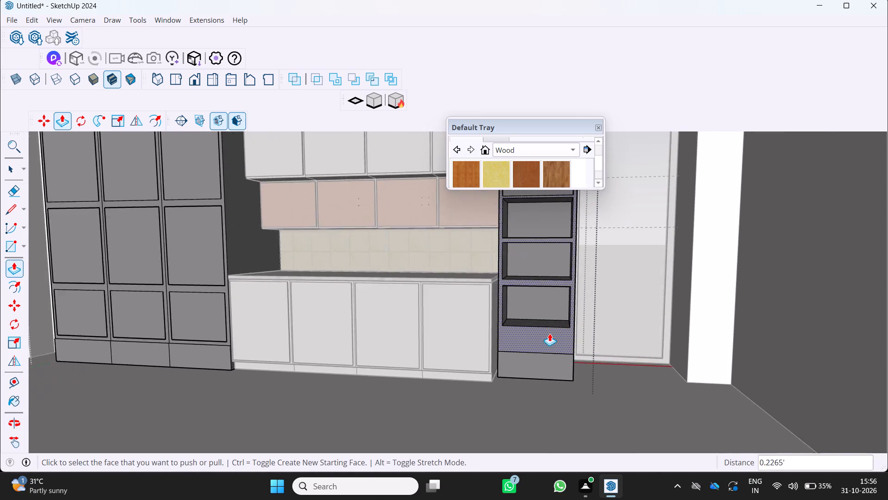
pyautogui.scroll(4, 549, 333)
pyautogui.moveTo(531, 335); pyautogui.dragTo(536, 347, button='middle')
pyautogui.scroll(-4, 535, 337)
pyautogui.scroll(1, 520, 344)
pyautogui.moveTo(520, 344); pyautogui.dragTo(513, 350, button='middle')
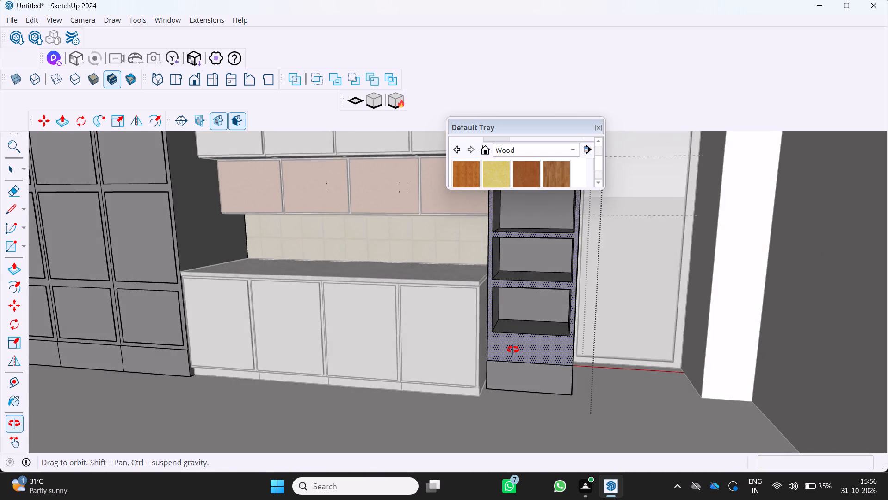
pyautogui.moveTo(513, 350); pyautogui.dragTo(497, 351, button='middle')
pyautogui.middleClick(494, 353)
pyautogui.scroll(-2, 489, 357)
pyautogui.scroll(2, 496, 354)
pyautogui.press('space')
pyautogui.click(505, 358)
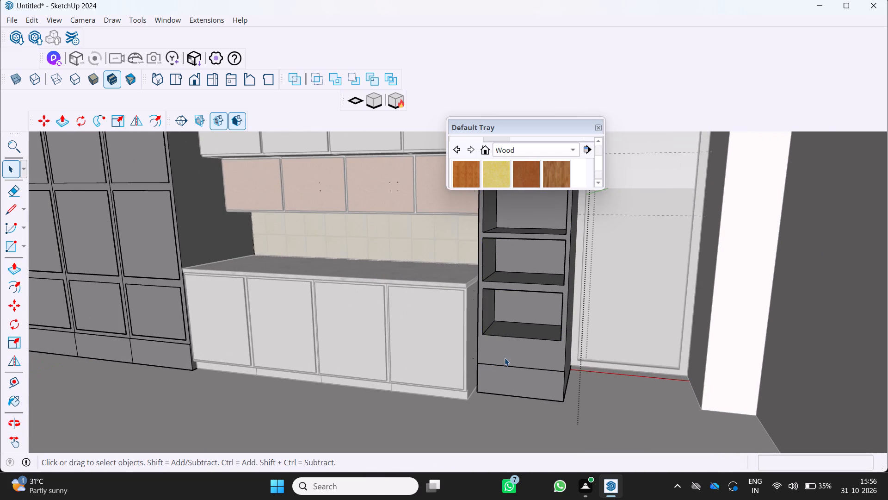
pyautogui.scroll(2, 487, 376)
pyautogui.press('space')
pyautogui.click(354, 412)
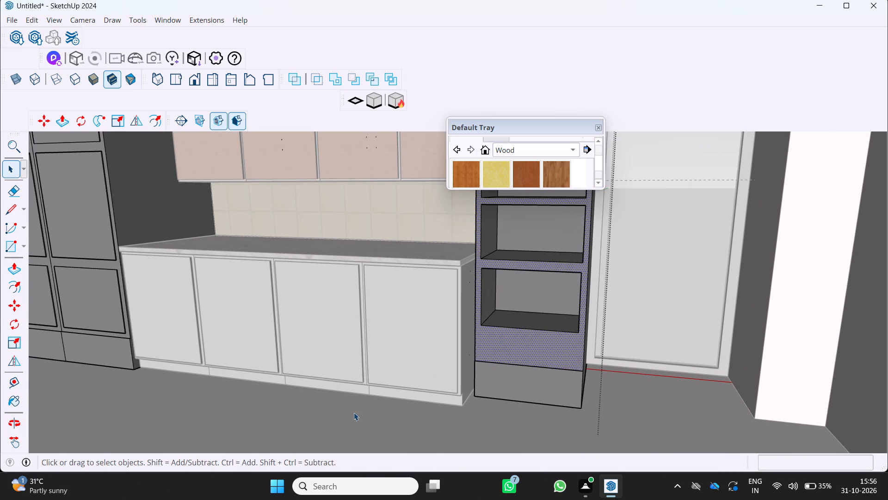
pyautogui.moveTo(367, 413); pyautogui.dragTo(424, 409, button='middle')
pyautogui.scroll(-5, 424, 409)
pyautogui.middleClick(424, 409)
pyautogui.middleClick(425, 409)
pyautogui.scroll(-4, 572, 393)
pyautogui.moveTo(542, 400); pyautogui.dragTo(485, 409, button='middle')
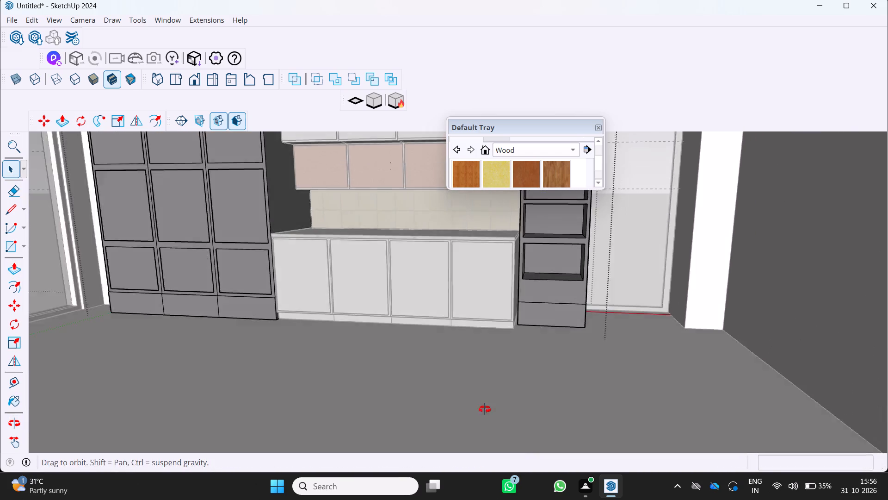
pyautogui.moveTo(485, 409); pyautogui.dragTo(456, 422, button='middle')
pyautogui.scroll(-4, 458, 422)
pyautogui.moveTo(478, 394); pyautogui.dragTo(522, 350, button='middle')
pyautogui.scroll(-4, 524, 346)
pyautogui.moveTo(512, 350); pyautogui.dragTo(549, 339, button='middle')
pyautogui.scroll(1, 514, 350)
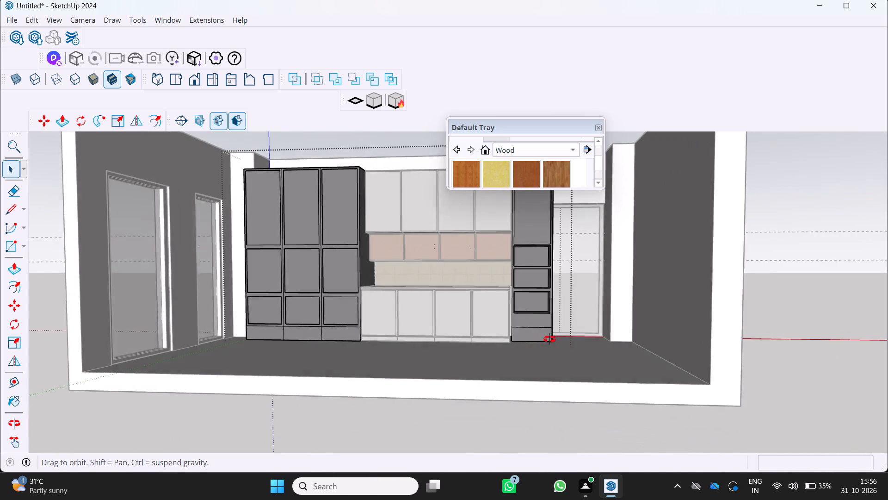
pyautogui.moveTo(549, 339); pyautogui.dragTo(551, 339, button='middle')
pyautogui.middleClick(551, 339)
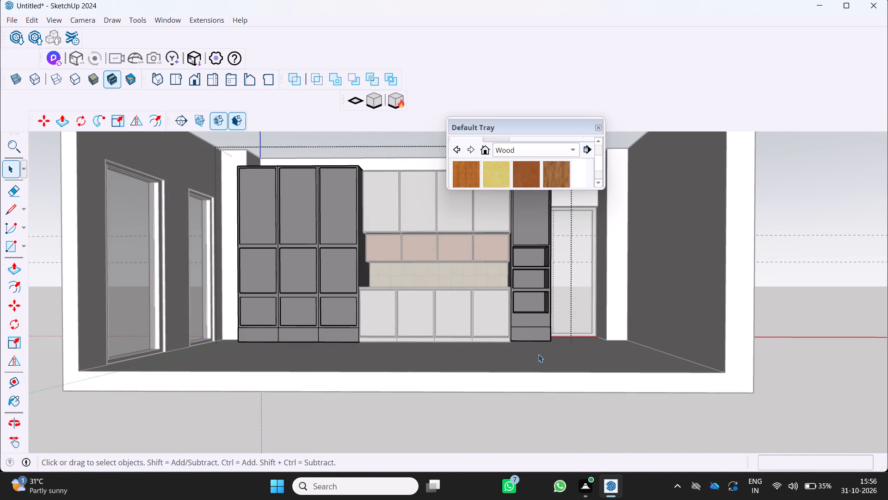
# Exit editing of the tall cabinet group to return to the full model.
pyautogui.press('F5')
pyautogui.press('F5')
pyautogui.press('Escape')
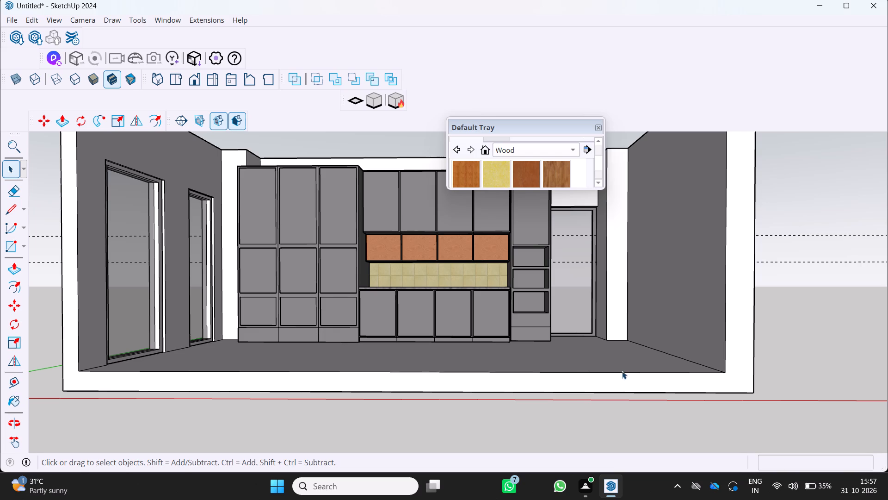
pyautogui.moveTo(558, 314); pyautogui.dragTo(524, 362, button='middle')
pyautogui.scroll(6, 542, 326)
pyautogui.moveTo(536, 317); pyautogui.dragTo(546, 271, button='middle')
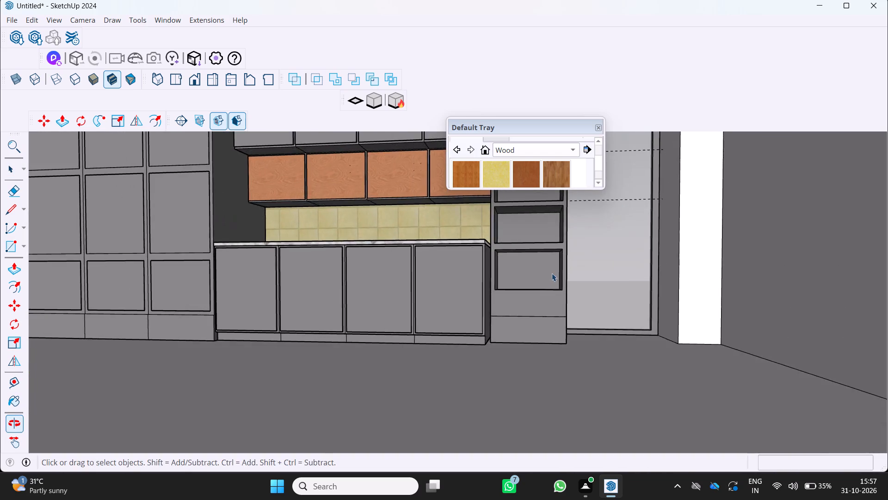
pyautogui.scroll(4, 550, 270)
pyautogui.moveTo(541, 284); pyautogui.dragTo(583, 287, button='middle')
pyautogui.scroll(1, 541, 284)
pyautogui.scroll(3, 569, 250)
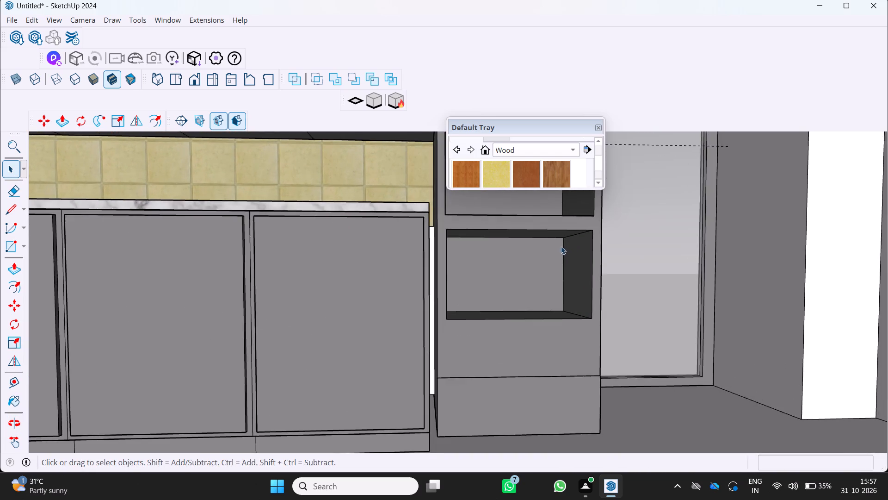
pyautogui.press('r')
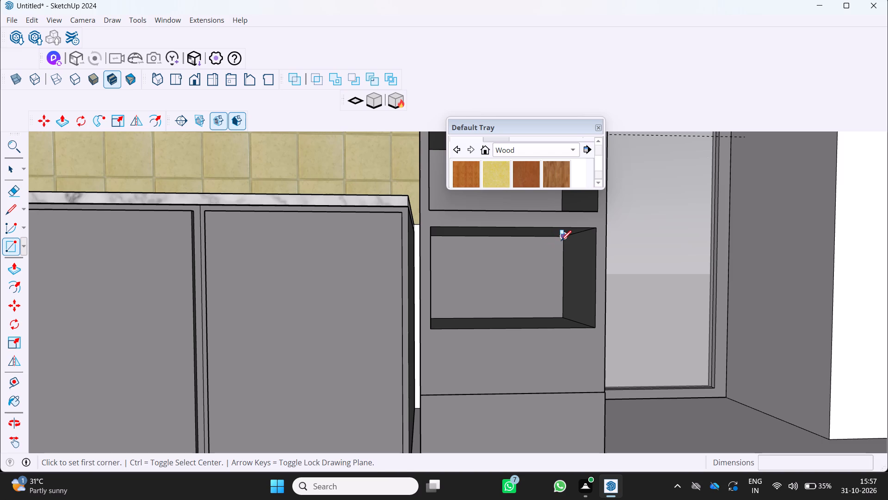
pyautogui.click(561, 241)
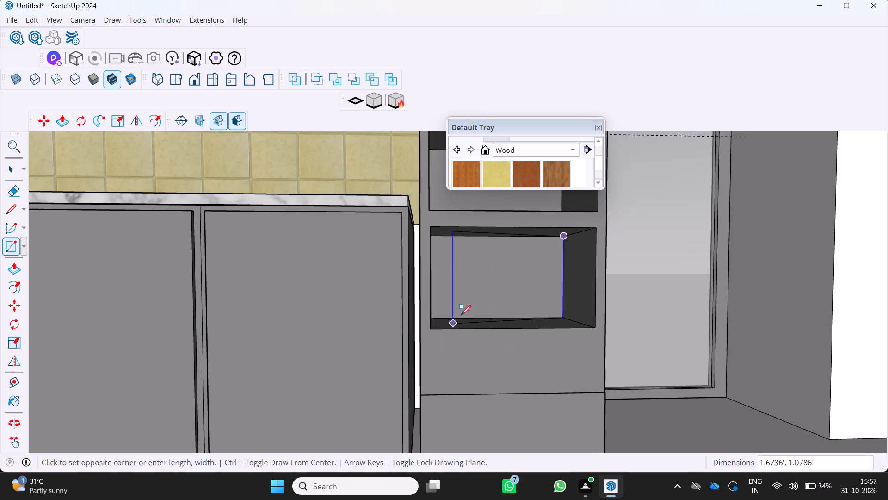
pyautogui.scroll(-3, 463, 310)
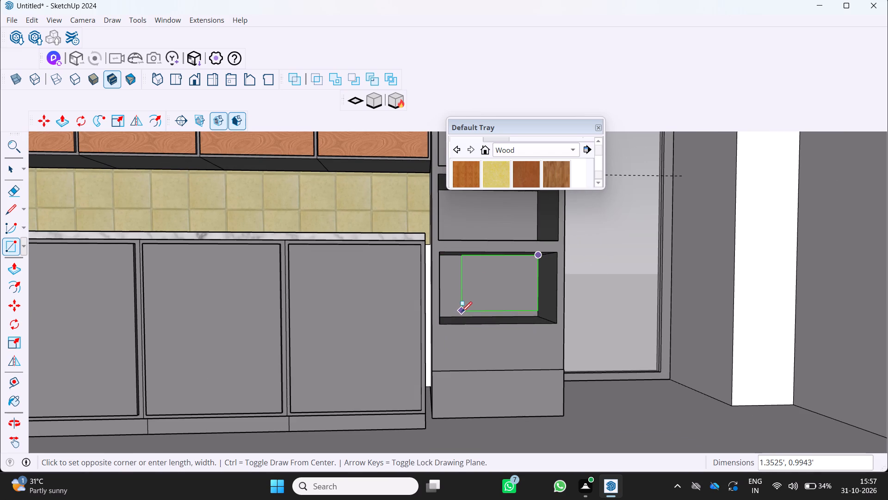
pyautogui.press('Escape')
# Examine the tall cabinet's open niches and the adjoining countertop and backsplash from several angles.
pyautogui.scroll(-5, 463, 312)
pyautogui.moveTo(466, 313); pyautogui.dragTo(490, 346, button='middle')
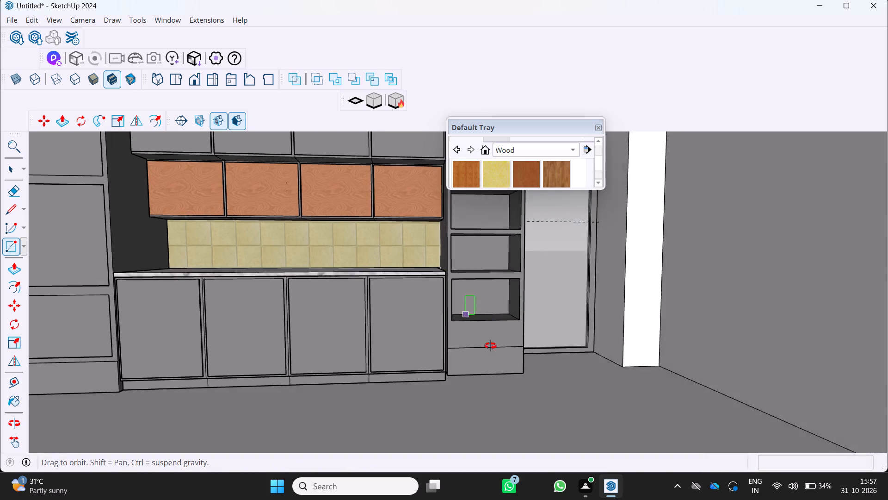
pyautogui.moveTo(490, 346); pyautogui.dragTo(504, 382, button='middle')
pyautogui.moveTo(503, 383); pyautogui.dragTo(497, 385, button='middle')
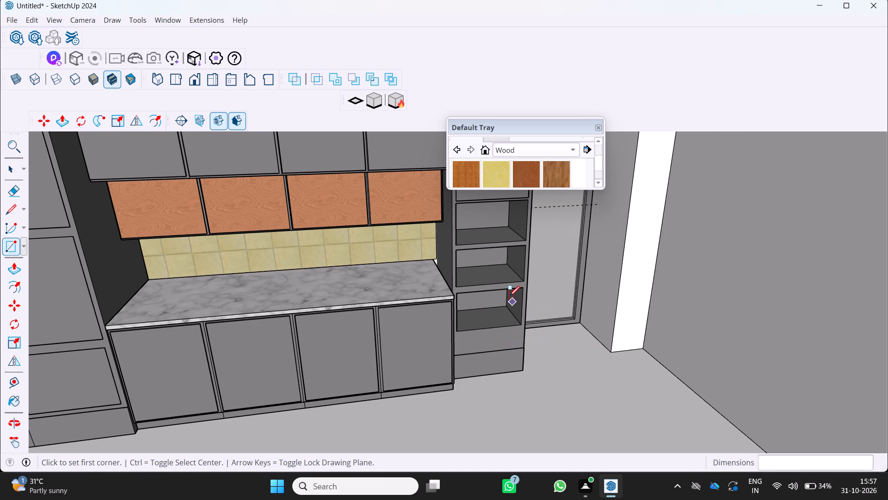
pyautogui.scroll(-2, 509, 296)
pyautogui.moveTo(507, 300); pyautogui.dragTo(450, 299, button='middle')
pyautogui.moveTo(453, 297); pyautogui.dragTo(458, 294, button='middle')
pyautogui.scroll(4, 489, 265)
pyautogui.moveTo(462, 268); pyautogui.dragTo(525, 225, button='middle')
pyautogui.scroll(-3, 484, 255)
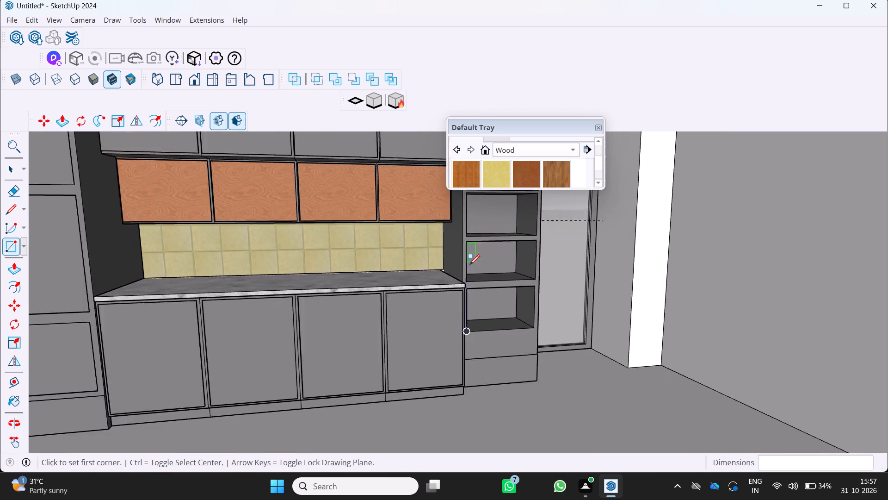
pyautogui.moveTo(467, 265); pyautogui.dragTo(430, 232, button='middle')
pyautogui.scroll(1, 460, 255)
pyautogui.scroll(4, 502, 217)
pyautogui.moveTo(498, 217); pyautogui.dragTo(454, 316, button='middle')
pyautogui.scroll(-5, 455, 315)
pyautogui.moveTo(449, 297); pyautogui.dragTo(487, 247, button='middle')
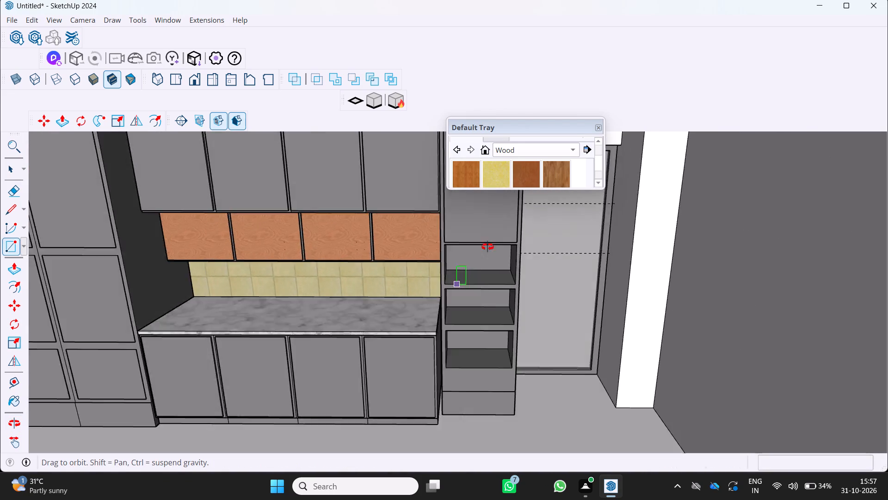
pyautogui.moveTo(487, 247); pyautogui.dragTo(504, 226, button='middle')
pyautogui.scroll(5, 495, 237)
pyautogui.moveTo(506, 240); pyautogui.dragTo(513, 221, button='middle')
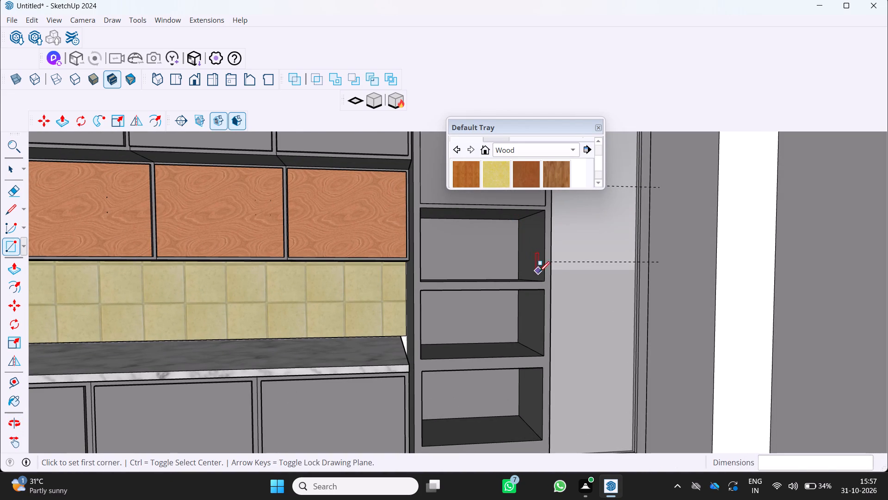
pyautogui.moveTo(504, 283); pyautogui.dragTo(465, 316, button='middle')
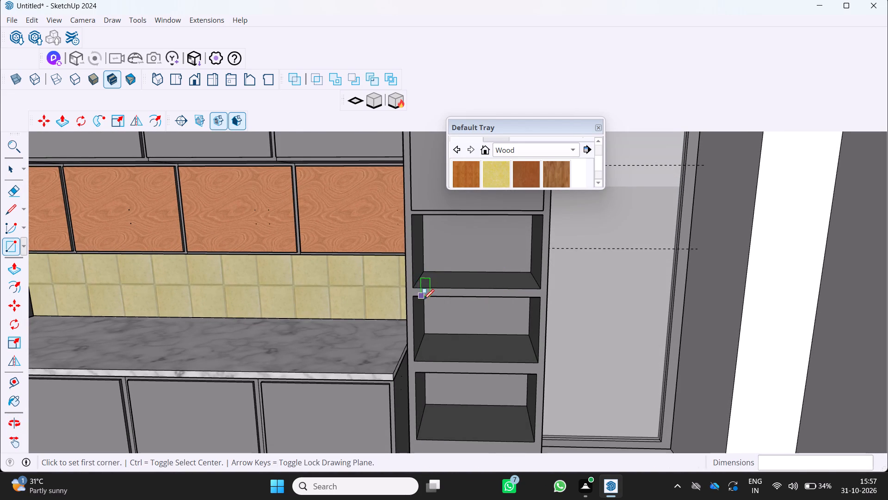
pyautogui.scroll(3, 464, 252)
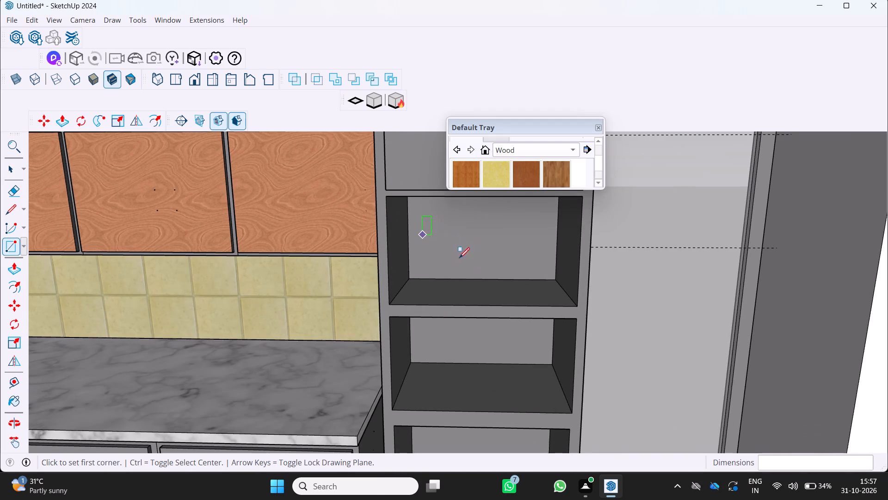
# Draw a horizontal line about 1.81' long across the back panel of the tall cabinet's top niche.
pyautogui.scroll(-4, 443, 273)
pyautogui.moveTo(442, 268); pyautogui.dragTo(505, 267, button='middle')
pyautogui.scroll(-4, 494, 263)
pyautogui.moveTo(475, 265); pyautogui.dragTo(441, 301, button='middle')
pyautogui.moveTo(439, 301); pyautogui.dragTo(433, 302, button='middle')
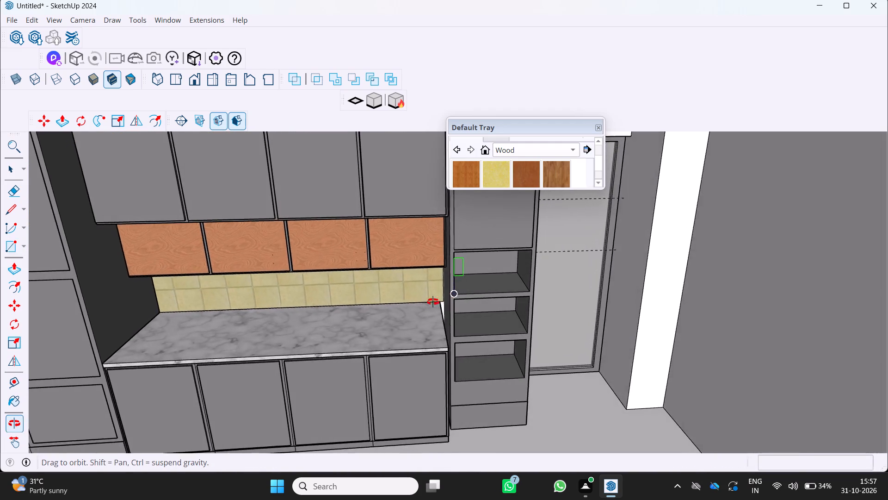
pyautogui.moveTo(433, 302); pyautogui.dragTo(434, 302, button='middle')
pyautogui.scroll(3, 519, 256)
pyautogui.moveTo(495, 260); pyautogui.dragTo(507, 239, button='middle')
pyautogui.scroll(3, 487, 250)
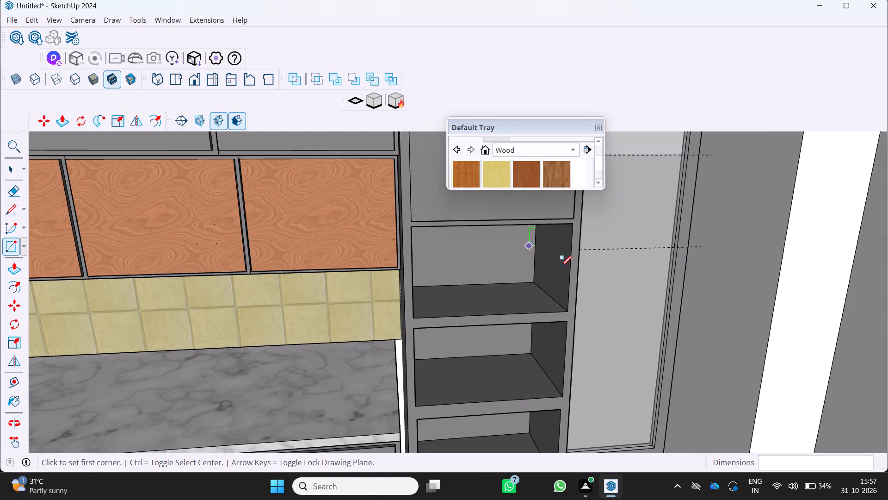
pyautogui.scroll(-3, 478, 294)
pyautogui.moveTo(427, 297); pyautogui.dragTo(410, 245, button='middle')
pyautogui.scroll(3, 502, 212)
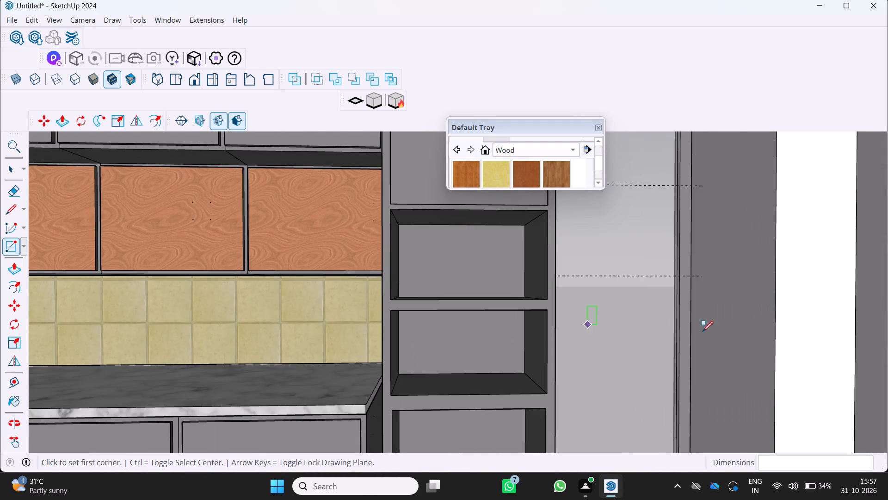
pyautogui.press('l')
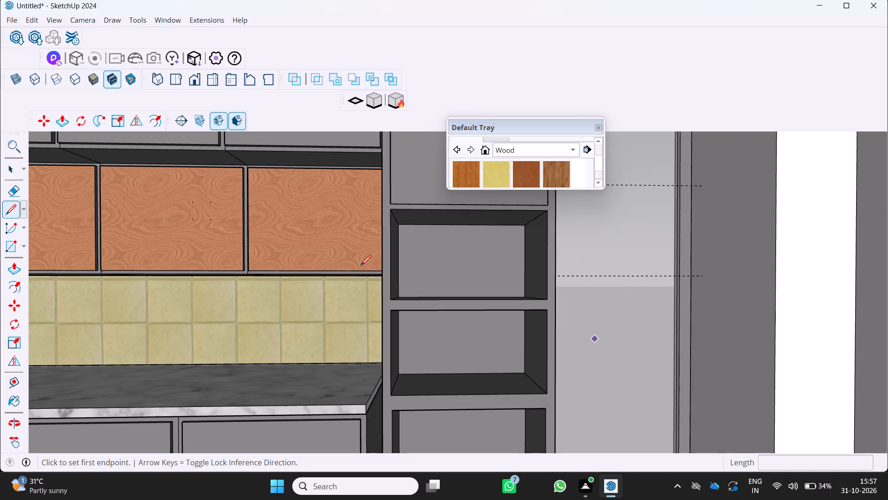
pyautogui.click(400, 253)
pyautogui.click(524, 256)
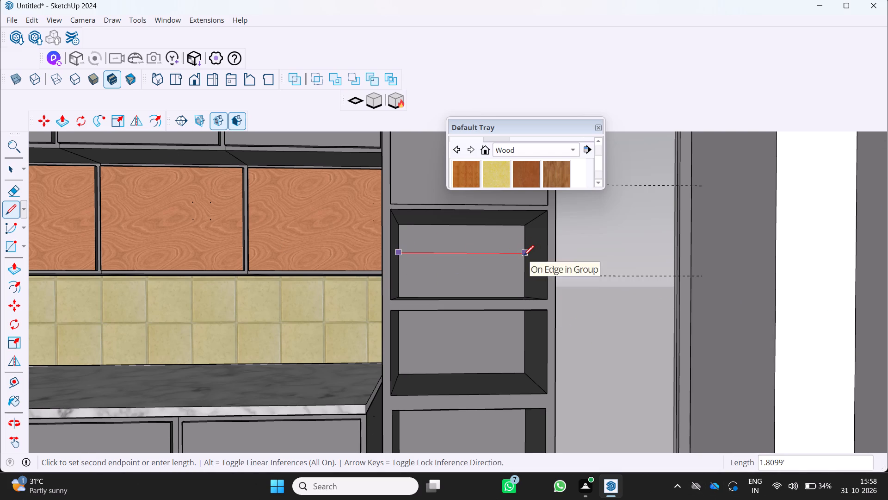
pyautogui.press('space')
# Draw a second line about 1.81' long just below the first across the top niche's back panel, leaving a thin strip.
pyautogui.moveTo(418, 254); pyautogui.dragTo(422, 281, button='middle')
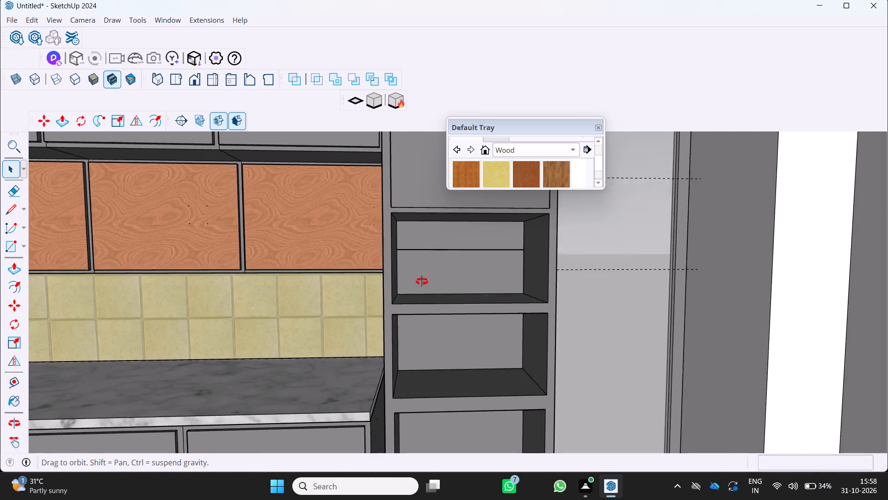
pyautogui.moveTo(422, 281); pyautogui.dragTo(419, 285, button='middle')
pyautogui.middleClick(419, 285)
pyautogui.scroll(4, 429, 253)
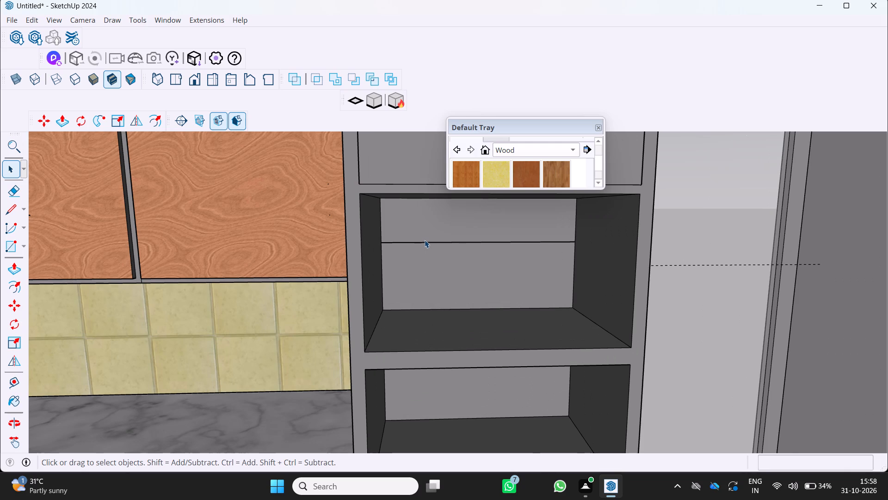
pyautogui.press('l')
pyautogui.scroll(4, 386, 253)
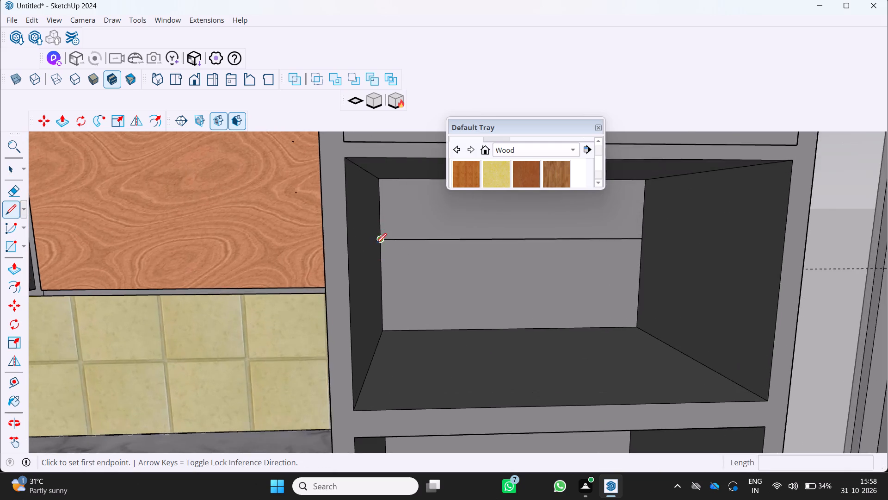
pyautogui.scroll(13, 376, 244)
pyautogui.scroll(10, 392, 234)
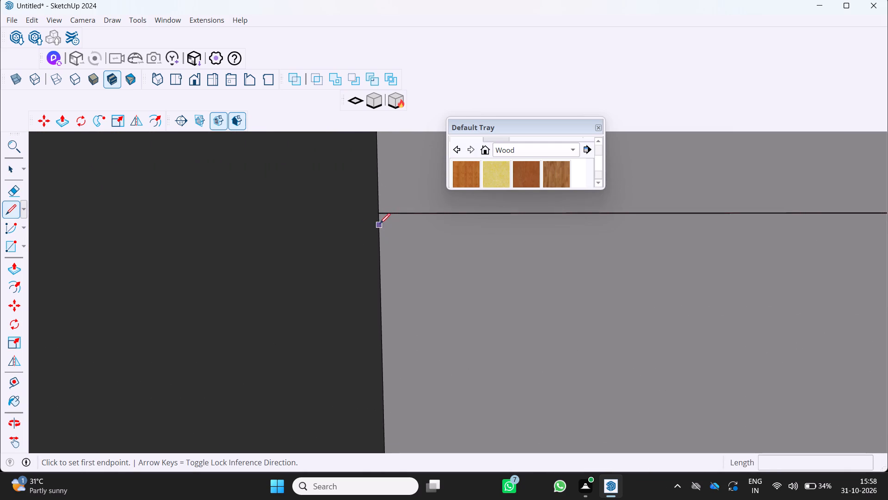
pyautogui.scroll(2, 380, 224)
pyautogui.click(381, 218)
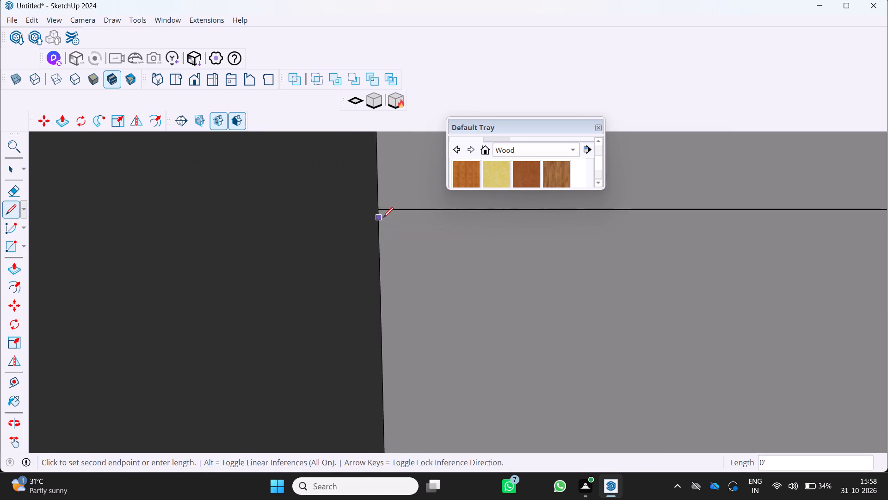
pyautogui.scroll(-20, 391, 223)
pyautogui.scroll(-7, 391, 223)
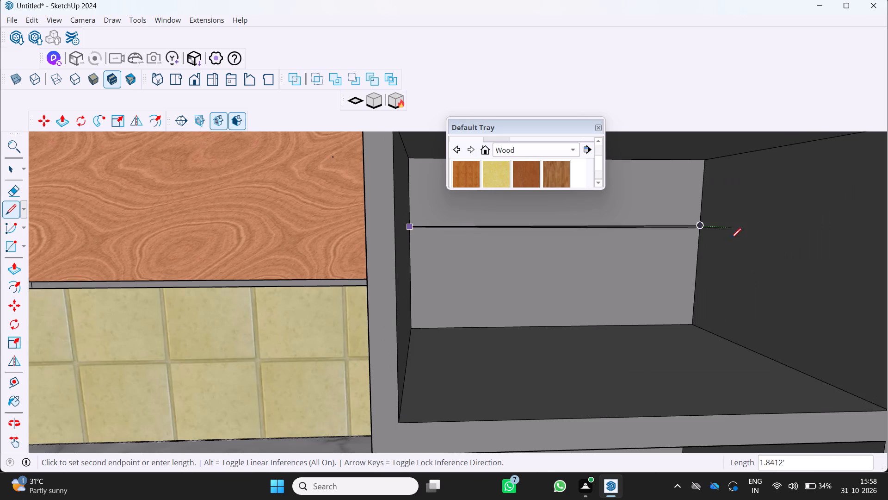
pyautogui.scroll(11, 731, 238)
pyautogui.scroll(3, 679, 228)
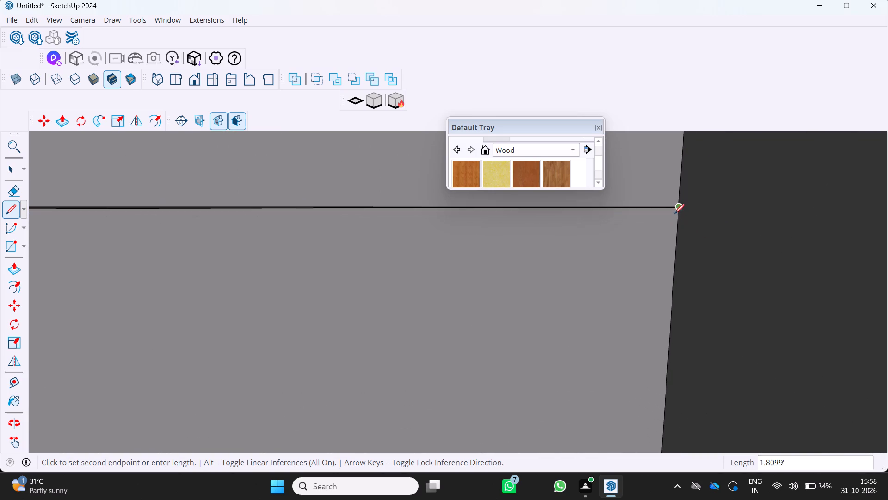
pyautogui.click(675, 214)
pyautogui.scroll(1, 351, 245)
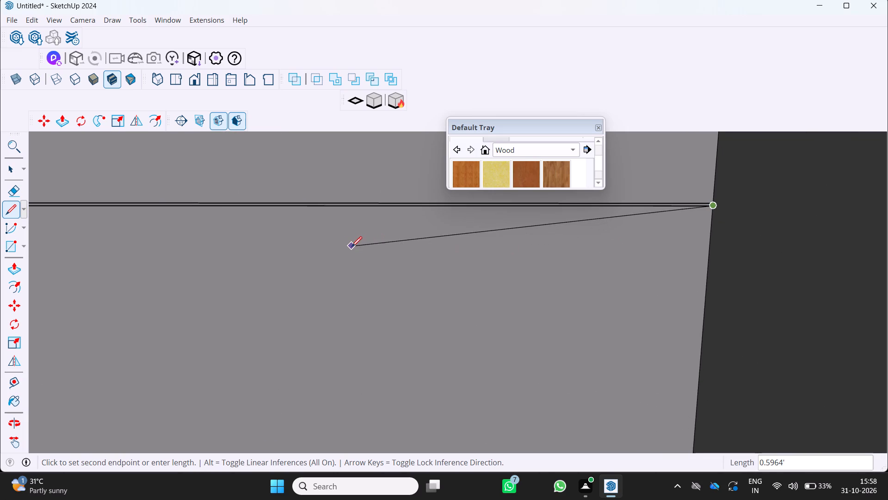
pyautogui.press('space')
# Open the tall cabinet group for editing at the thin strip on the top niche's back panel.
pyautogui.scroll(1, 348, 242)
pyautogui.moveTo(348, 242); pyautogui.dragTo(391, 278, button='middle')
pyautogui.middleClick(391, 278)
pyautogui.scroll(7, 341, 233)
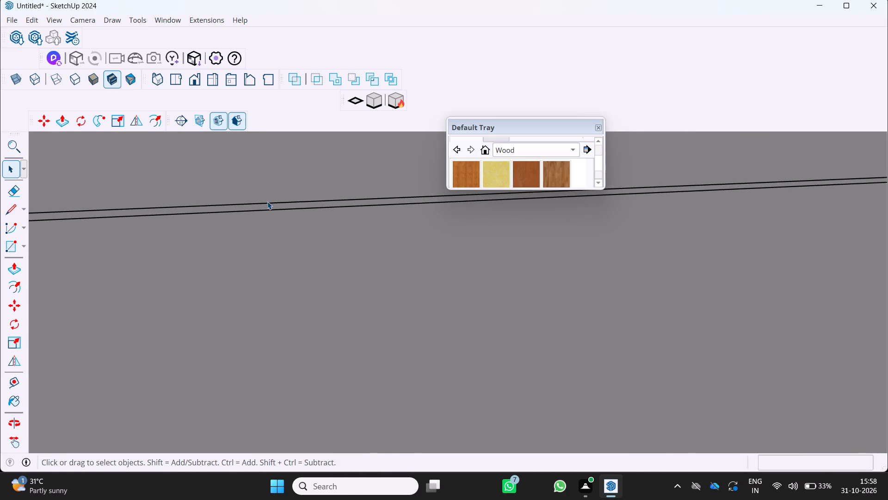
pyautogui.scroll(4, 267, 201)
pyautogui.press('p')
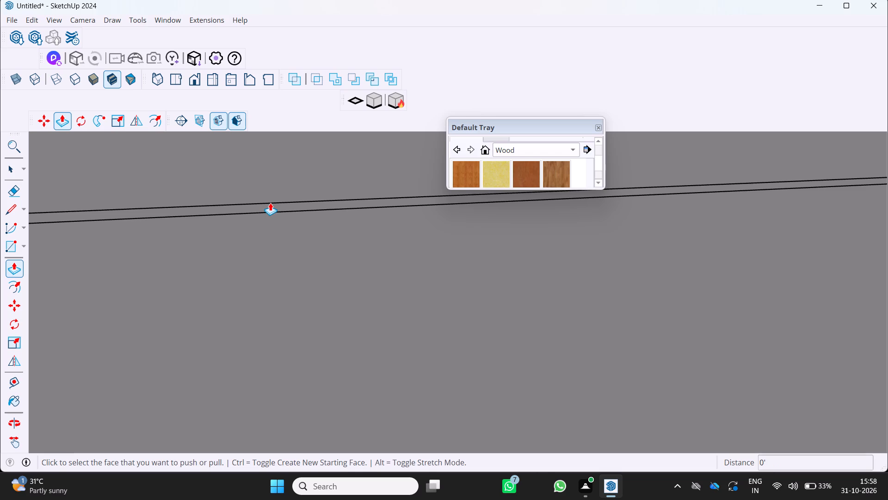
pyautogui.press('space')
pyautogui.click(269, 205)
pyautogui.click(269, 206)
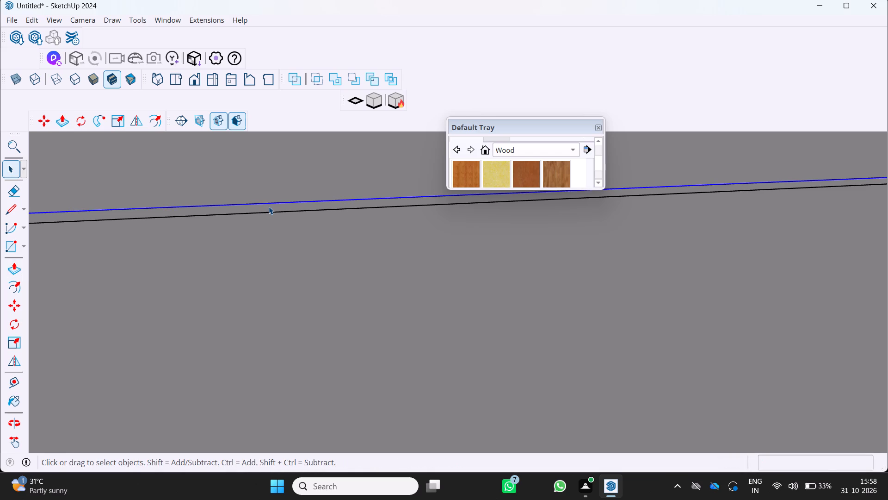
pyautogui.click(269, 206)
pyautogui.click(269, 206)
pyautogui.click(269, 209)
pyautogui.tripleClick(269, 209)
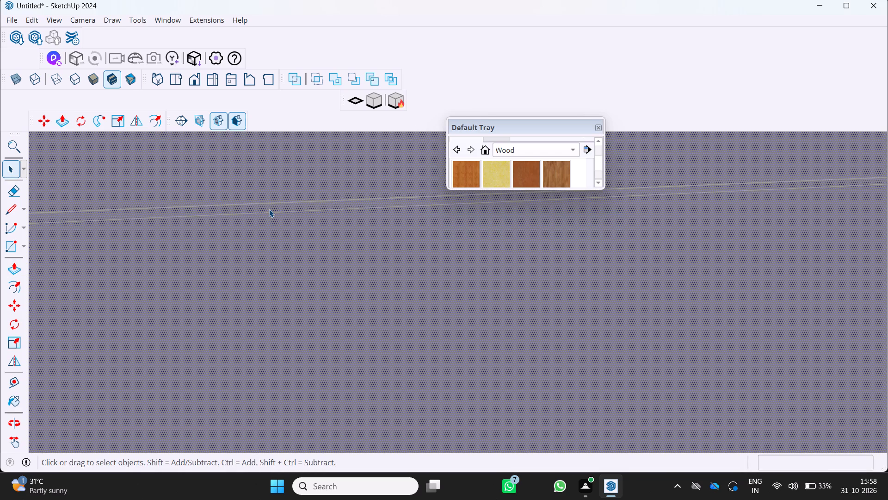
pyautogui.click(269, 209)
# Inside the cabinet group, trace the strip's lower line across the top niche's back panel, about 1.81' long.
pyautogui.scroll(-19, 275, 221)
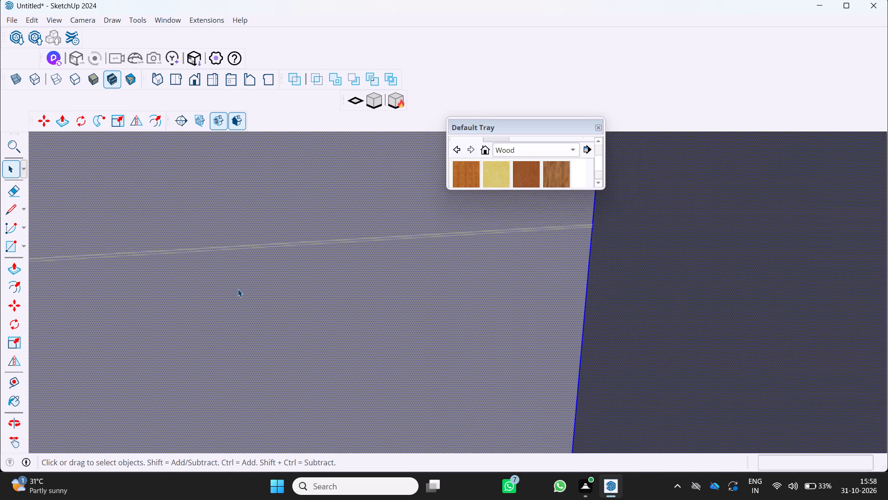
pyautogui.scroll(-10, 238, 289)
pyautogui.moveTo(240, 308); pyautogui.dragTo(256, 273, button='middle')
pyautogui.scroll(-3, 261, 277)
pyautogui.moveTo(258, 321); pyautogui.dragTo(224, 333, button='middle')
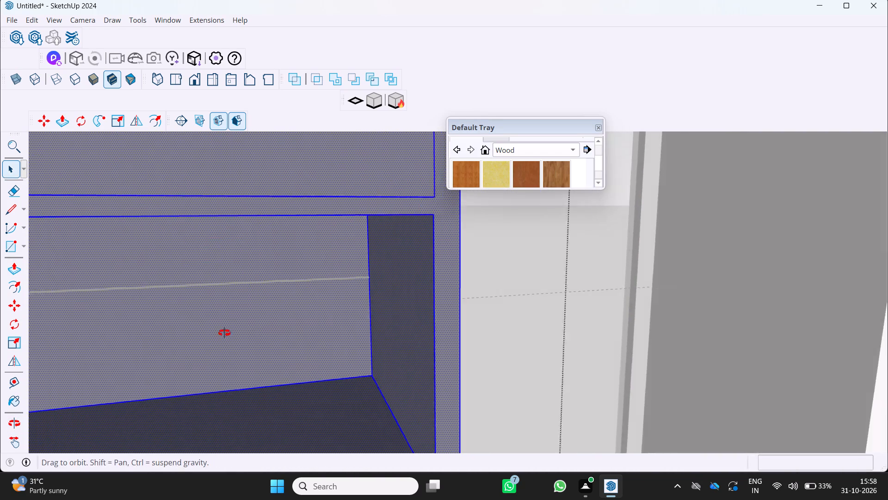
pyautogui.moveTo(224, 333); pyautogui.dragTo(171, 345, button='middle')
pyautogui.scroll(6, 160, 305)
pyautogui.moveTo(156, 296); pyautogui.dragTo(213, 285, button='middle')
pyautogui.press('l')
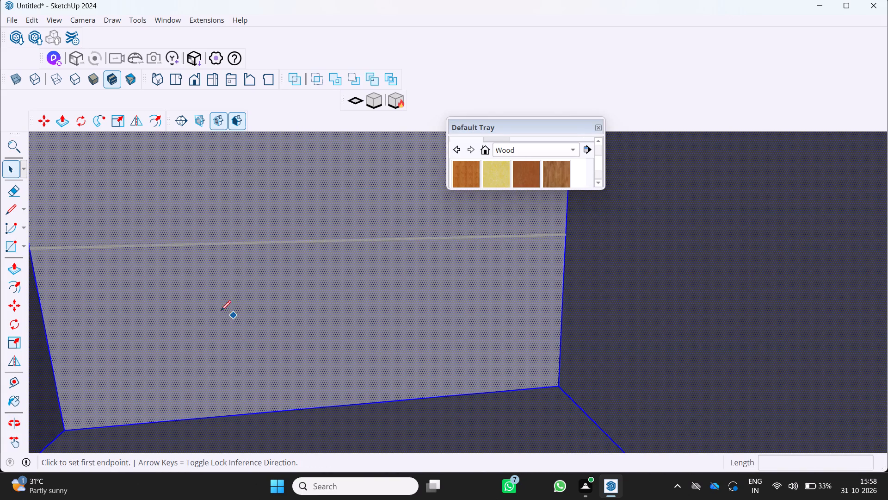
pyautogui.scroll(5, 124, 254)
pyautogui.scroll(-12, 65, 281)
pyautogui.moveTo(121, 304); pyautogui.dragTo(96, 318, button='middle')
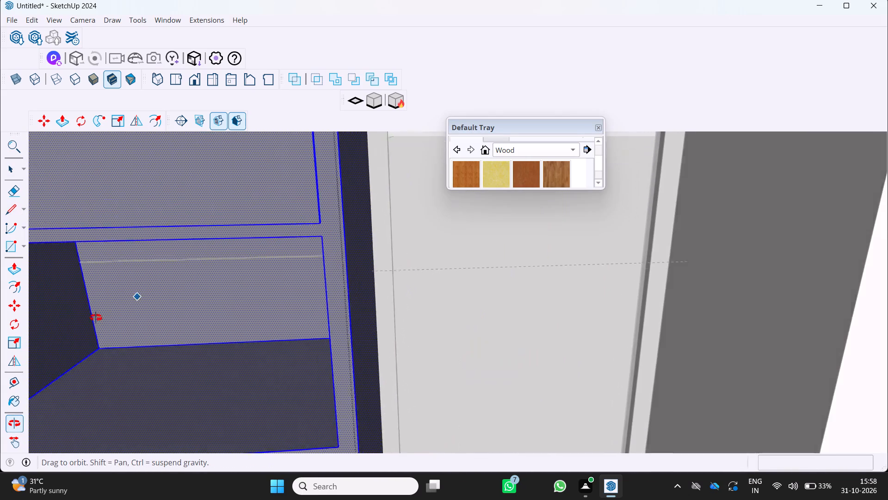
pyautogui.moveTo(96, 318); pyautogui.dragTo(89, 304, button='middle')
pyautogui.scroll(20, 55, 272)
pyautogui.scroll(12, 55, 272)
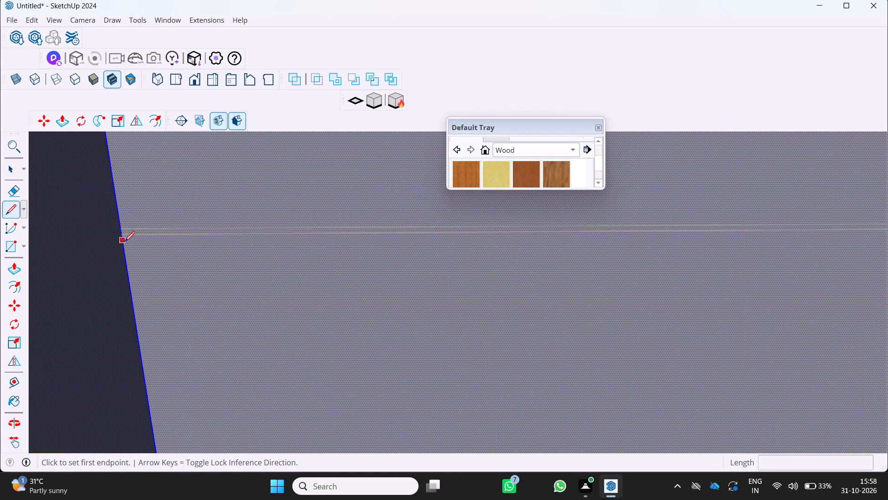
pyautogui.scroll(3, 124, 242)
pyautogui.click(122, 233)
pyautogui.scroll(-12, 128, 240)
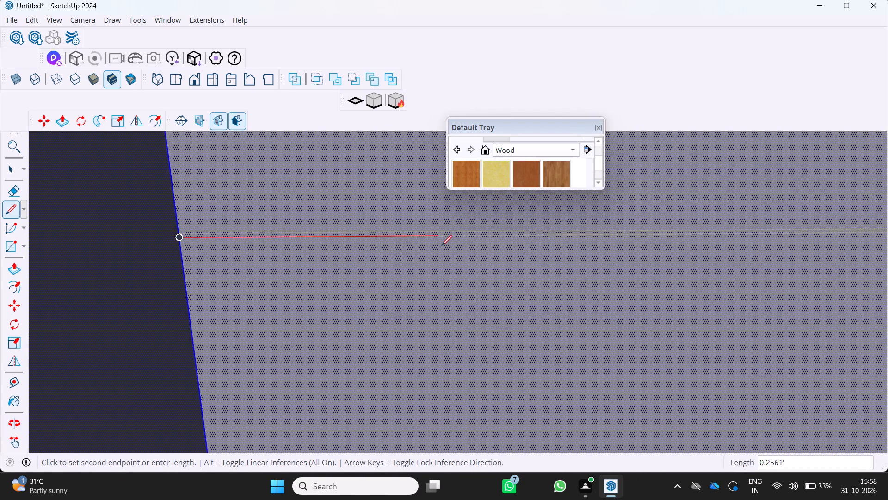
pyautogui.scroll(-8, 442, 245)
pyautogui.scroll(-1, 679, 250)
pyautogui.moveTo(678, 250); pyautogui.dragTo(425, 276, button='middle')
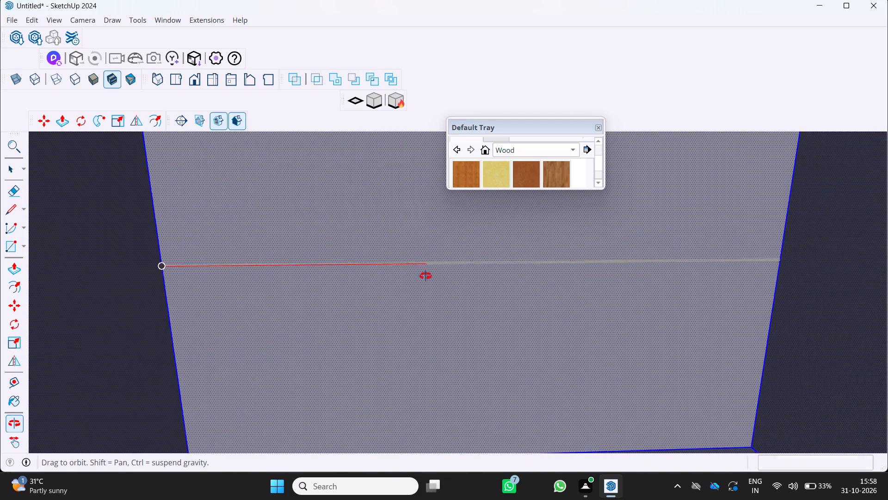
pyautogui.middleClick(424, 275)
pyautogui.moveTo(425, 276); pyautogui.dragTo(424, 275, button='middle')
pyautogui.scroll(19, 758, 248)
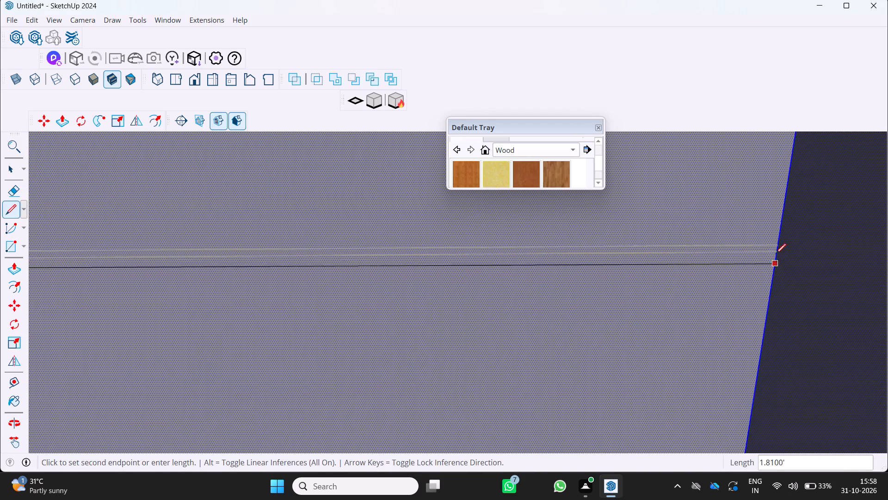
pyautogui.click(776, 253)
# Inside the cabinet group, trace the strip's upper line across the top niche's back panel, about 1.81' long.
pyautogui.scroll(-6, 633, 265)
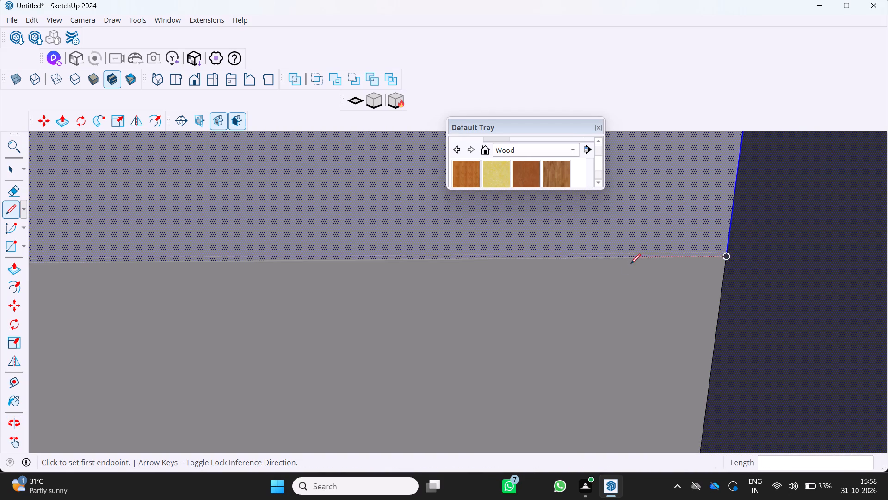
pyautogui.scroll(-15, 630, 264)
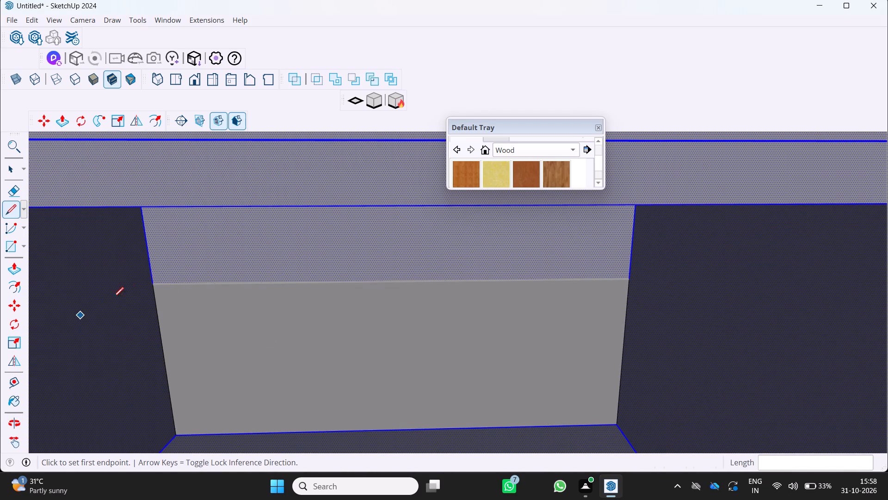
pyautogui.scroll(20, 125, 294)
pyautogui.scroll(11, 125, 294)
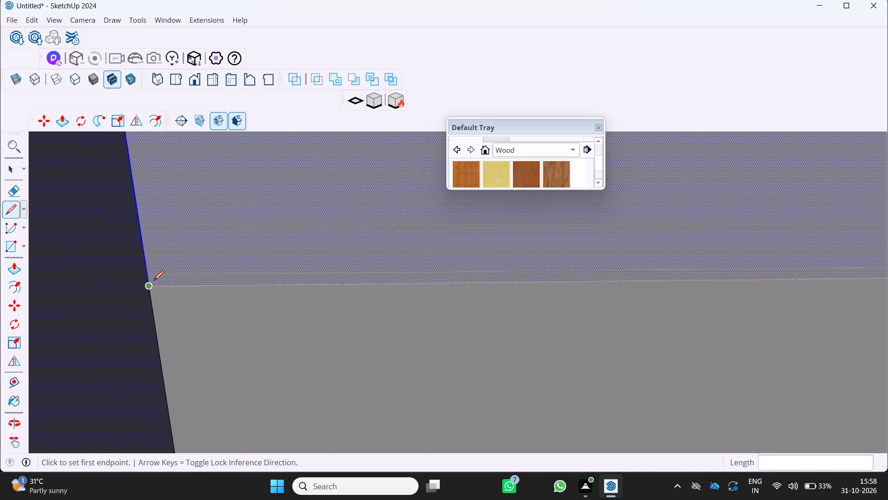
pyautogui.scroll(2, 154, 281)
pyautogui.click(142, 272)
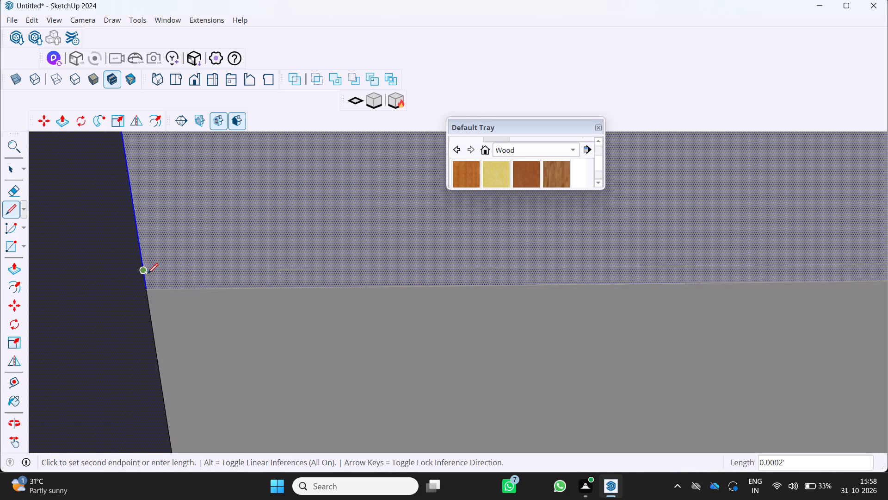
pyautogui.scroll(-20, 166, 278)
pyautogui.scroll(-5, 166, 278)
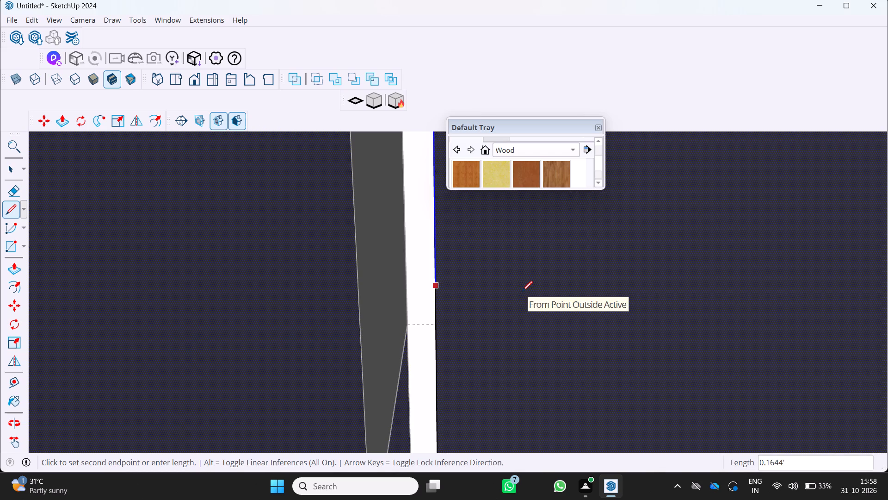
pyautogui.moveTo(522, 291); pyautogui.dragTo(384, 295, button='middle')
pyautogui.keyDown('shift'); pyautogui.scroll(-4, 365, 298); pyautogui.keyUp('shift')
pyautogui.scroll(-11, 826, 250)
pyautogui.moveTo(623, 300); pyautogui.dragTo(469, 305, button='middle')
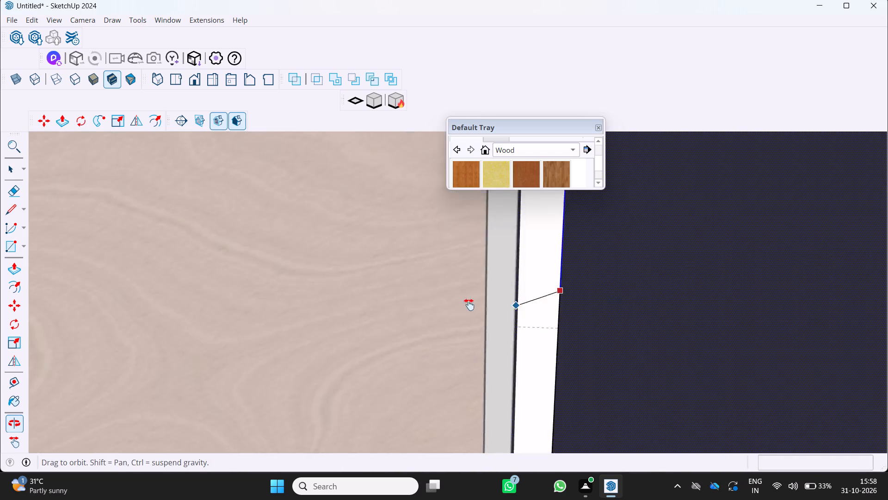
pyautogui.moveTo(469, 305); pyautogui.dragTo(441, 299, button='middle')
pyautogui.scroll(-20, 399, 306)
pyautogui.scroll(-14, 399, 306)
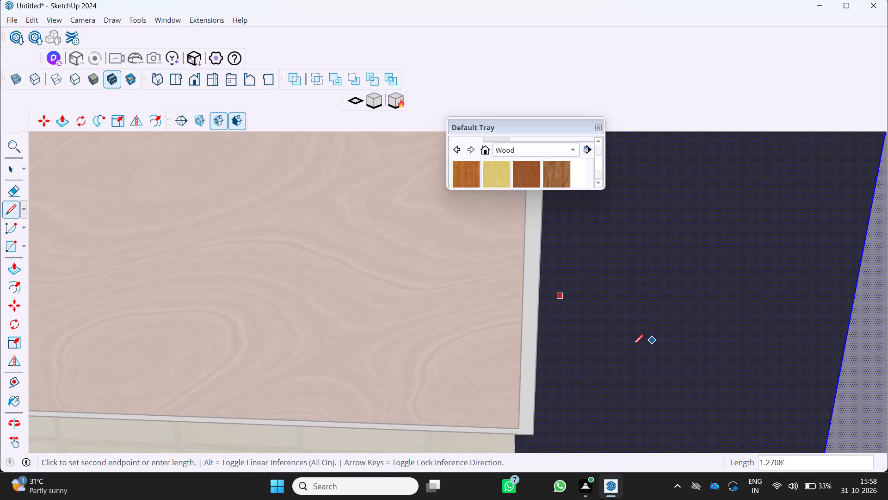
pyautogui.scroll(-6, 633, 345)
pyautogui.moveTo(626, 339); pyautogui.dragTo(586, 331, button='middle')
pyautogui.scroll(-11, 582, 331)
pyautogui.middleClick(587, 331)
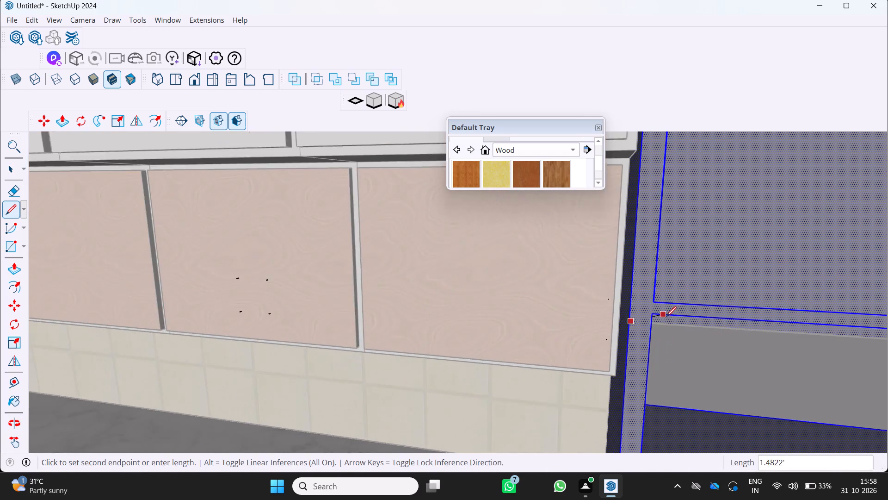
pyautogui.scroll(-6, 666, 317)
pyautogui.moveTo(688, 329); pyautogui.dragTo(566, 331, button='middle')
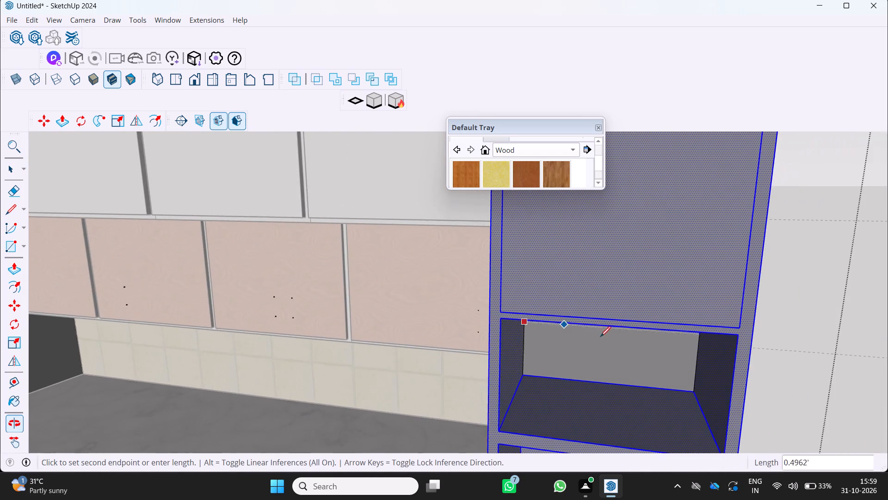
pyautogui.scroll(6, 661, 327)
pyautogui.moveTo(689, 350); pyautogui.dragTo(728, 294, button='middle')
pyautogui.scroll(11, 727, 294)
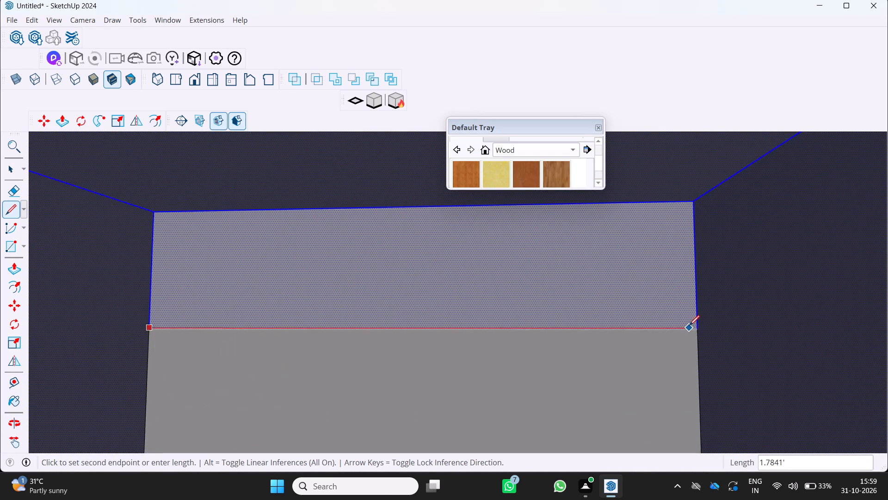
pyautogui.scroll(20, 689, 325)
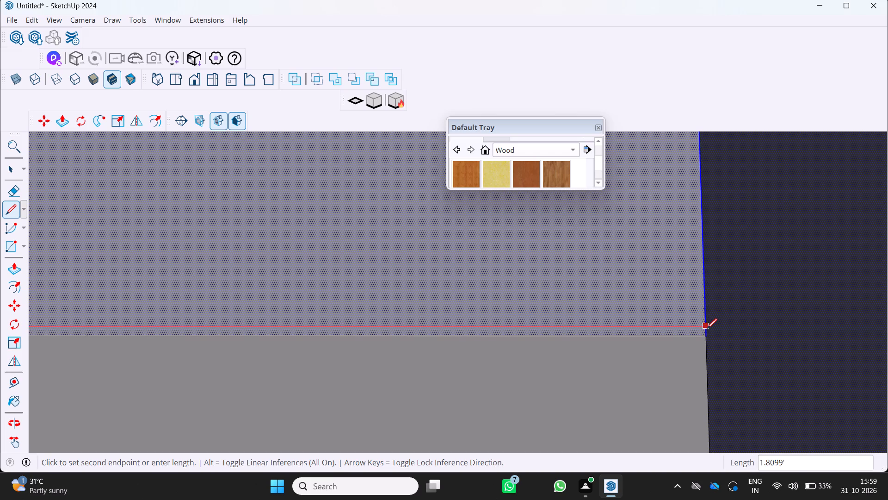
pyautogui.scroll(7, 707, 329)
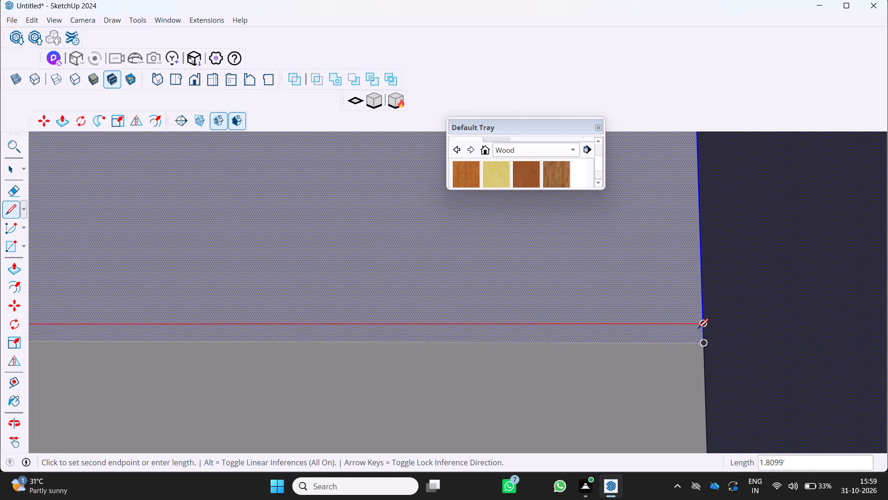
pyautogui.click(701, 328)
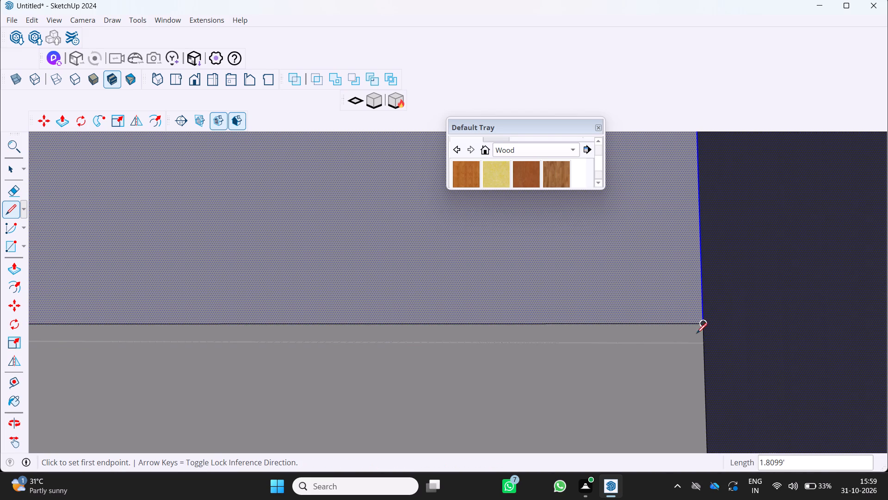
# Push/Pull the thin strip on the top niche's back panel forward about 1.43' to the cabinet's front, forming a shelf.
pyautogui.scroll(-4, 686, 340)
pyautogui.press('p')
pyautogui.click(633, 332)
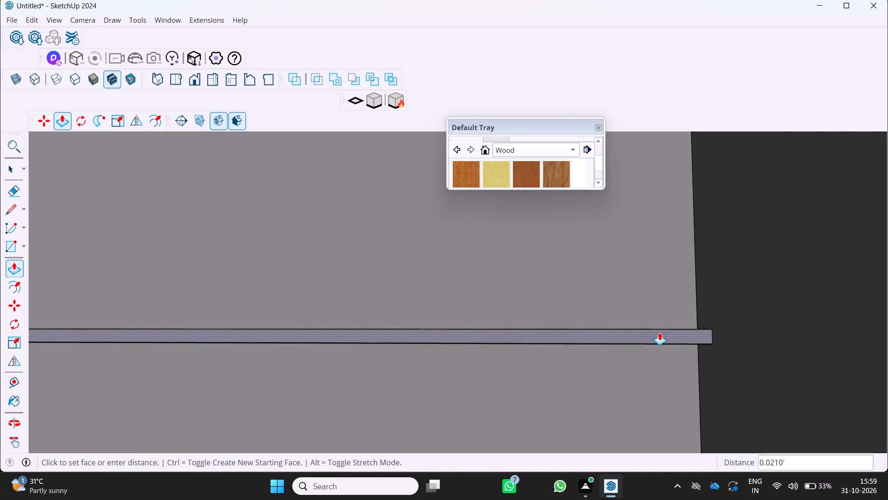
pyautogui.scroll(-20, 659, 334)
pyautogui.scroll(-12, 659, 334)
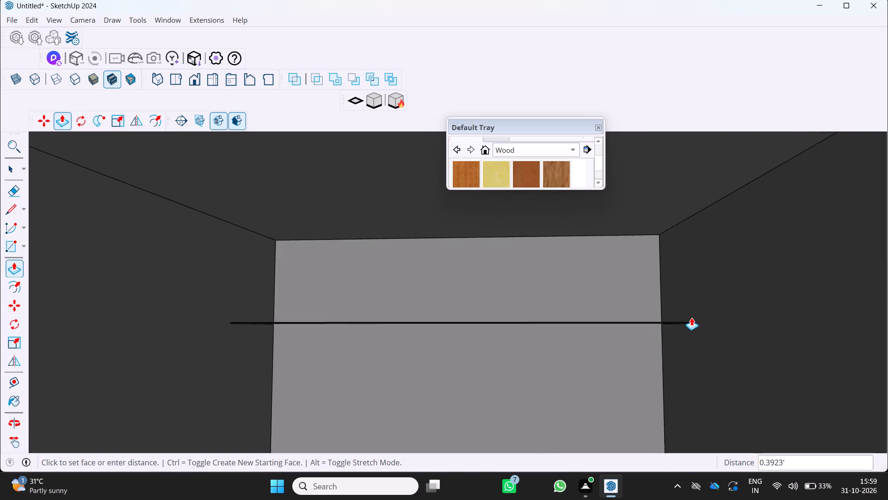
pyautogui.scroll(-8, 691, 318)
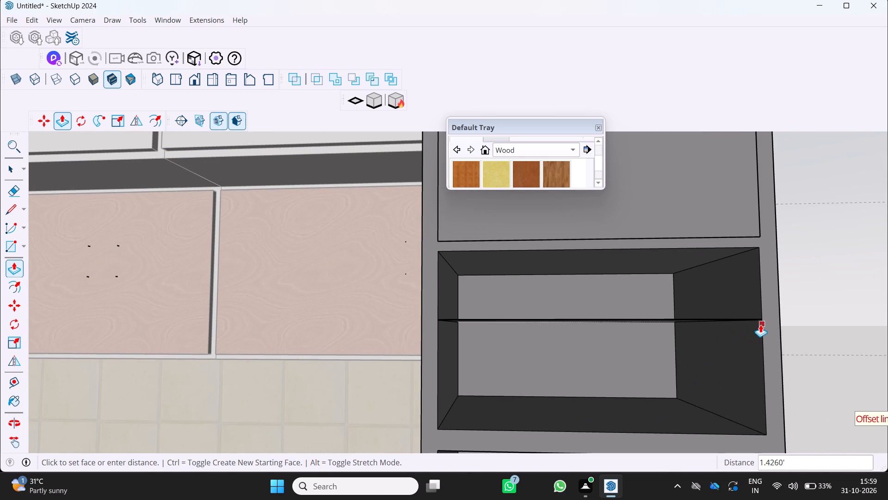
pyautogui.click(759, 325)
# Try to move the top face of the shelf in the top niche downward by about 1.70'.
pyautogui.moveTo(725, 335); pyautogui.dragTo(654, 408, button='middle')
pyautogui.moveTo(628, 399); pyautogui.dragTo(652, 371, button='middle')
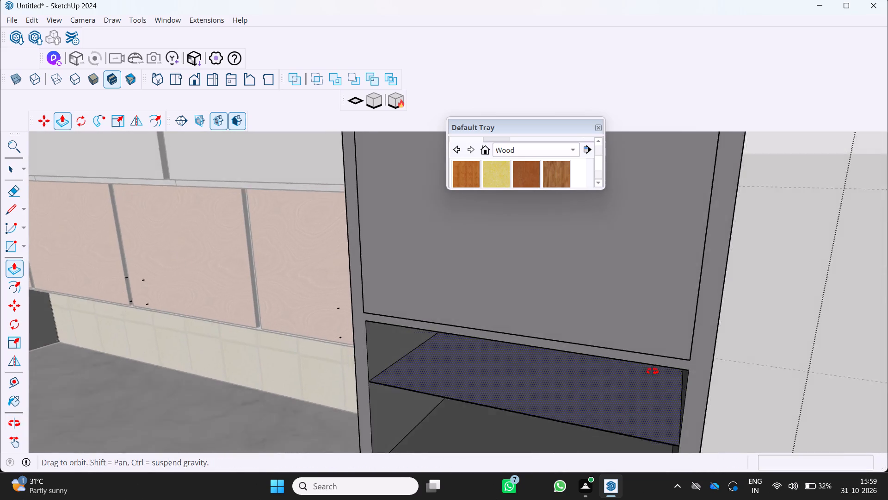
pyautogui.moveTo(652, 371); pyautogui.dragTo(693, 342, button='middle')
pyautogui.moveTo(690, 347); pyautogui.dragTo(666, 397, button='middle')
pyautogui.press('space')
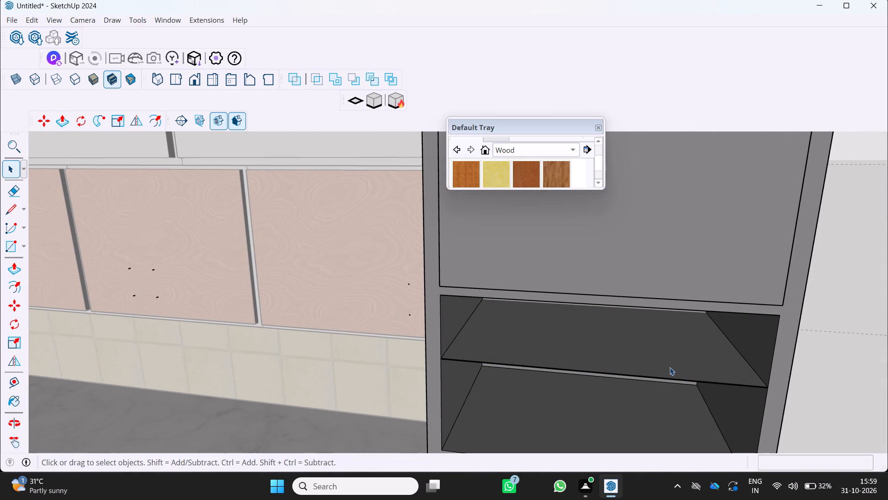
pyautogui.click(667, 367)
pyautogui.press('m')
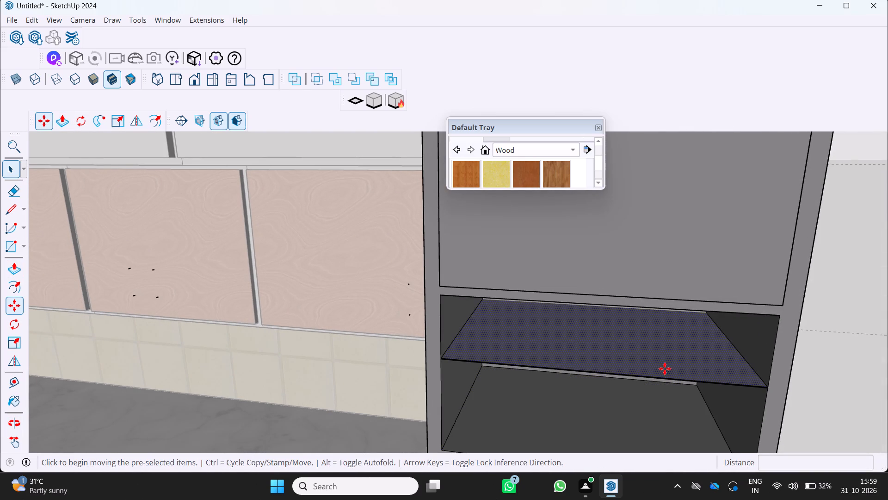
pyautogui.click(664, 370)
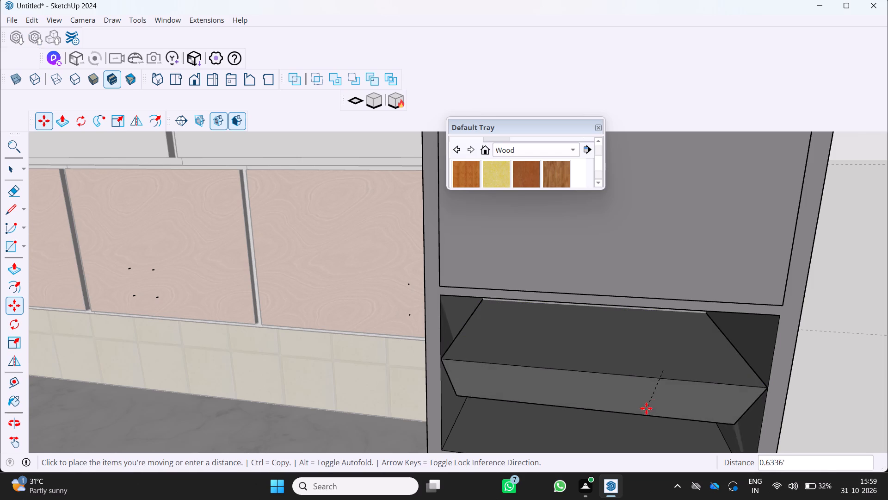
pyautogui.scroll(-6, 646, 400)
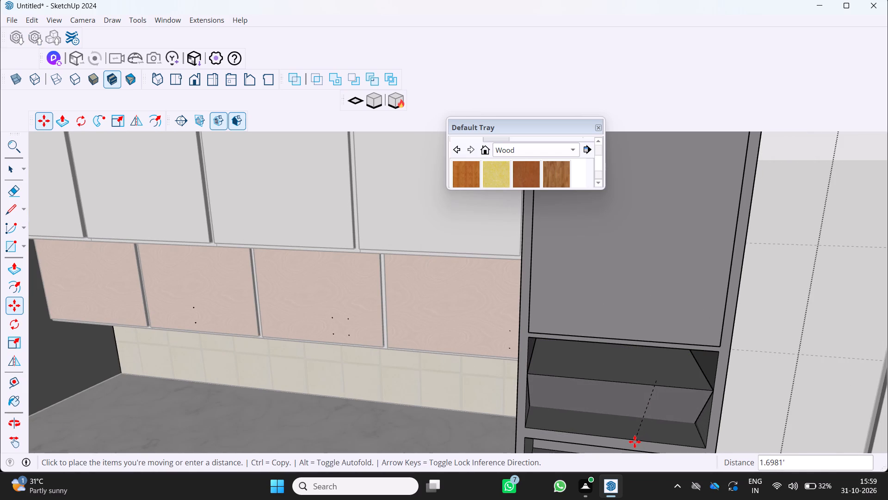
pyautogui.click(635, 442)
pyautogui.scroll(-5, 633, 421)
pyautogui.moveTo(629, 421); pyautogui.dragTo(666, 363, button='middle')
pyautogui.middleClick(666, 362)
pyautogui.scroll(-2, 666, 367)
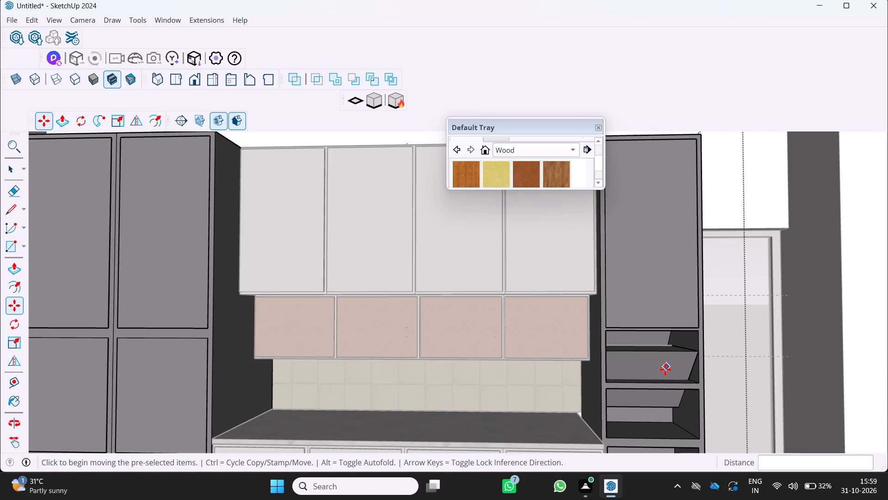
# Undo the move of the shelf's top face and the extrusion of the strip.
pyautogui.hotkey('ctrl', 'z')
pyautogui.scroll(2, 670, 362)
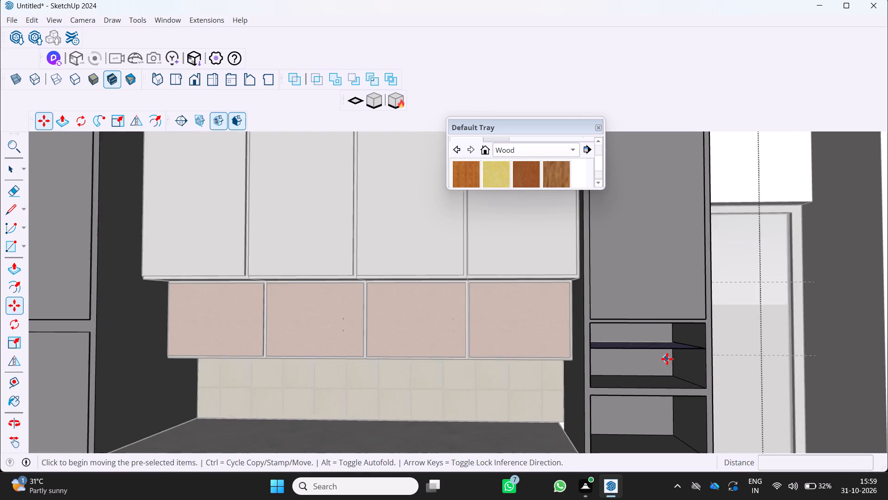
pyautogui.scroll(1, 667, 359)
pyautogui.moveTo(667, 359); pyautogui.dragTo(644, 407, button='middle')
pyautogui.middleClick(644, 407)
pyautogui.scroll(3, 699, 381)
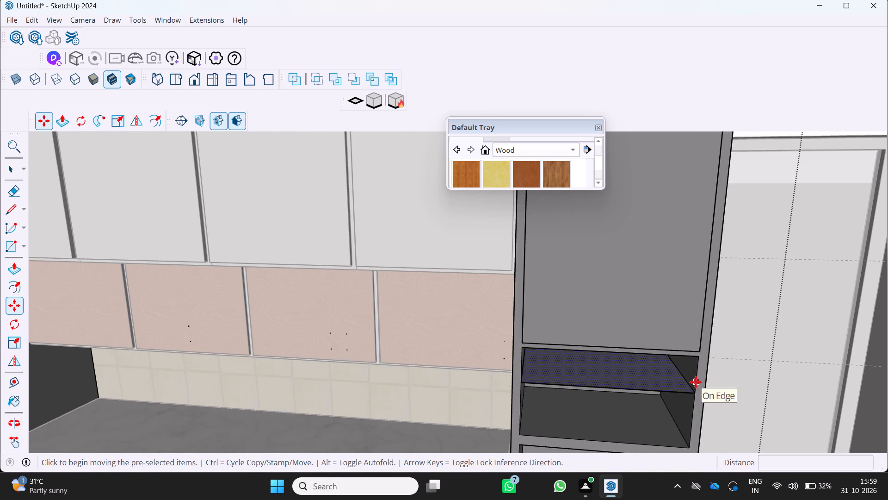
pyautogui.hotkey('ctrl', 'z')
# Examine the tall cabinet's niches and the whole cabinet wall within the room from the front and from above.
pyautogui.moveTo(642, 395); pyautogui.dragTo(664, 364, button='middle')
pyautogui.middleClick(665, 362)
pyautogui.middleClick(668, 360)
pyautogui.scroll(-14, 671, 356)
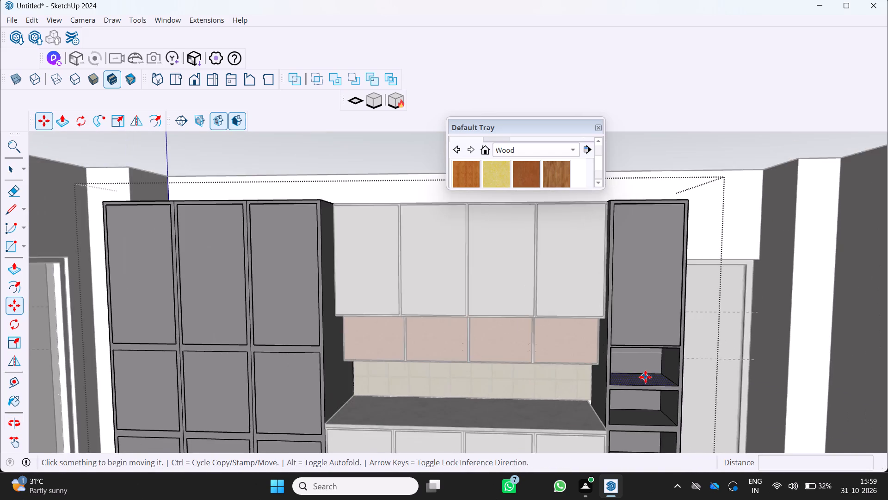
pyautogui.scroll(-4, 645, 377)
pyautogui.moveTo(596, 398); pyautogui.dragTo(608, 333, button='middle')
pyautogui.scroll(-6, 619, 351)
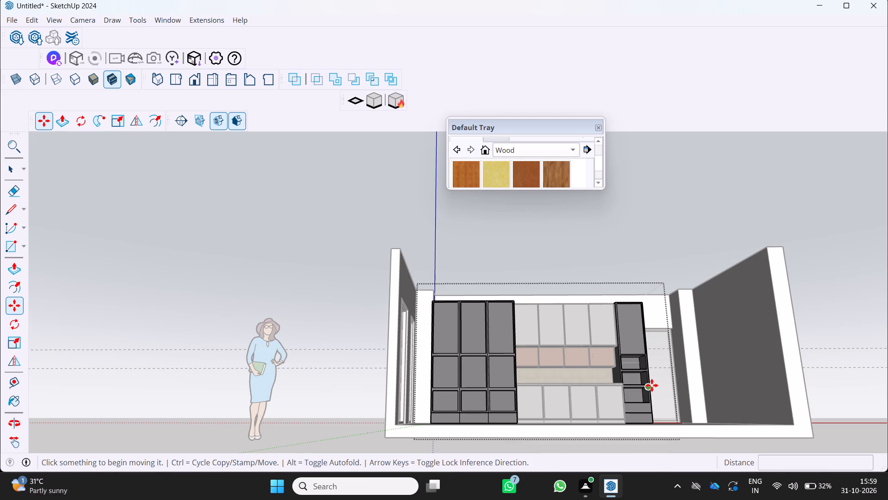
pyautogui.scroll(-5, 650, 385)
pyautogui.moveTo(633, 380); pyautogui.dragTo(577, 476, button='middle')
pyautogui.middleClick(576, 477)
pyautogui.scroll(2, 610, 413)
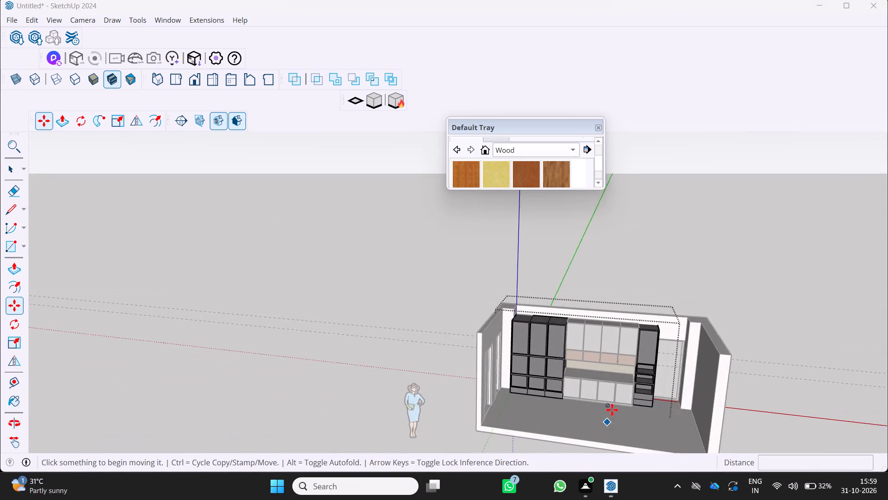
pyautogui.scroll(3, 612, 410)
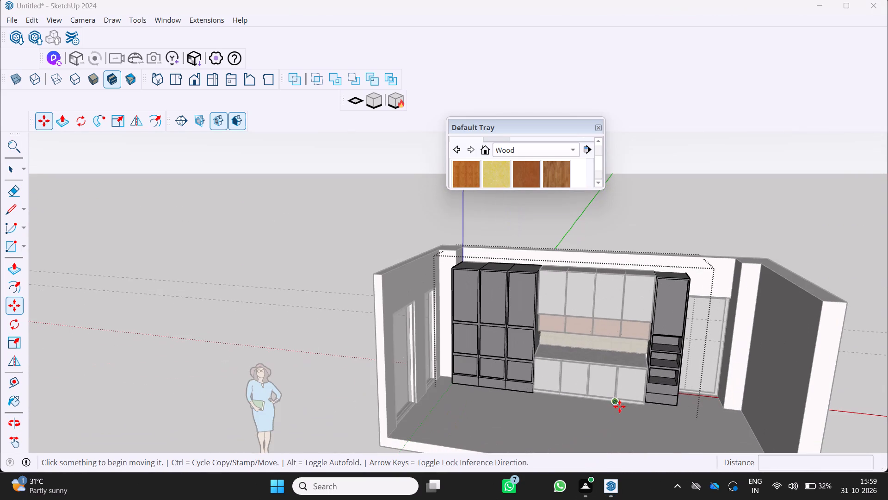
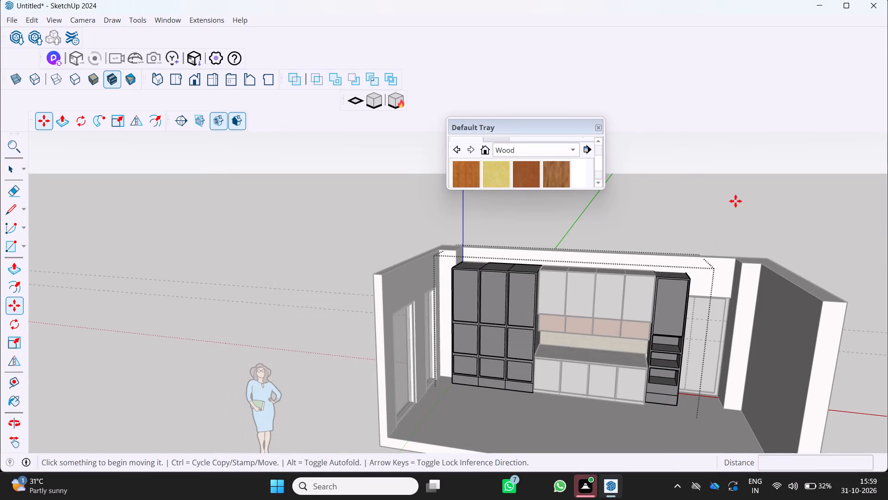
# Leave editing of the cabinet group, with nothing selected.
pyautogui.press('space')
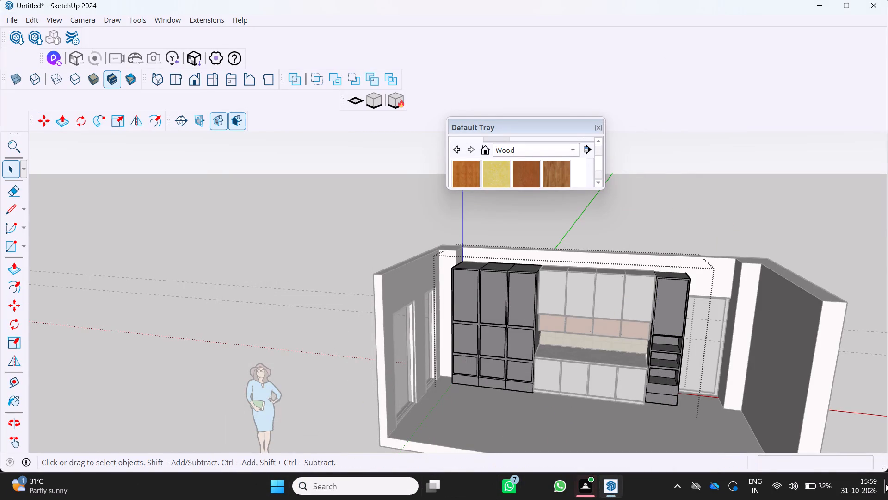
pyautogui.scroll(-4, 546, 499)
pyautogui.moveTo(512, 441); pyautogui.dragTo(629, 379, button='middle')
pyautogui.middleClick(629, 379)
pyautogui.scroll(-2, 620, 385)
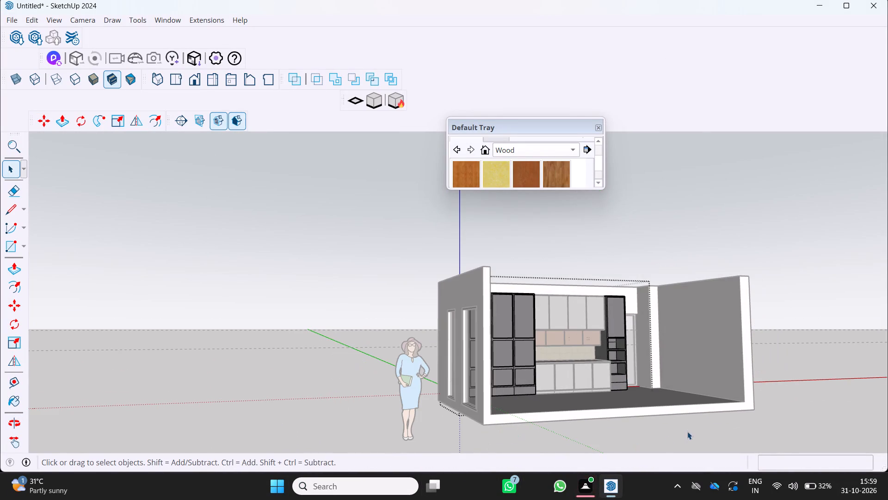
pyautogui.click(687, 431)
# Examine the whole kitchen room, its cabinet wall and the open floor area from the front and from above.
pyautogui.moveTo(669, 425); pyautogui.dragTo(531, 499, button='middle')
pyautogui.scroll(1, 621, 436)
pyautogui.moveTo(626, 429); pyautogui.dragTo(706, 382, button='middle')
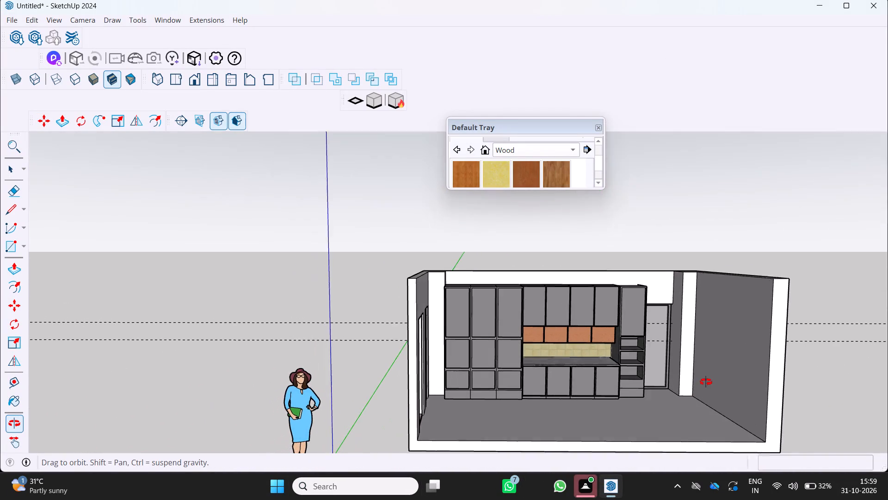
pyautogui.moveTo(706, 382); pyautogui.dragTo(700, 385, button='middle')
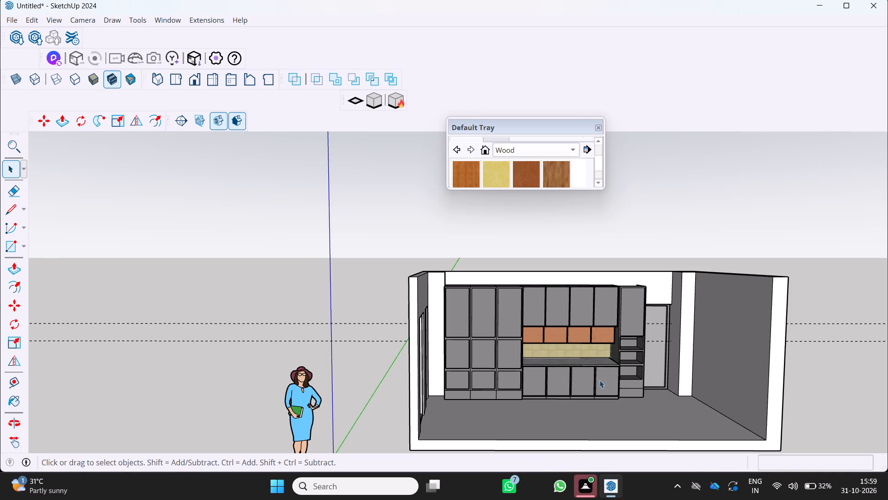
pyautogui.moveTo(325, 333); pyautogui.dragTo(302, 251, button='middle')
pyautogui.scroll(-5, 304, 253)
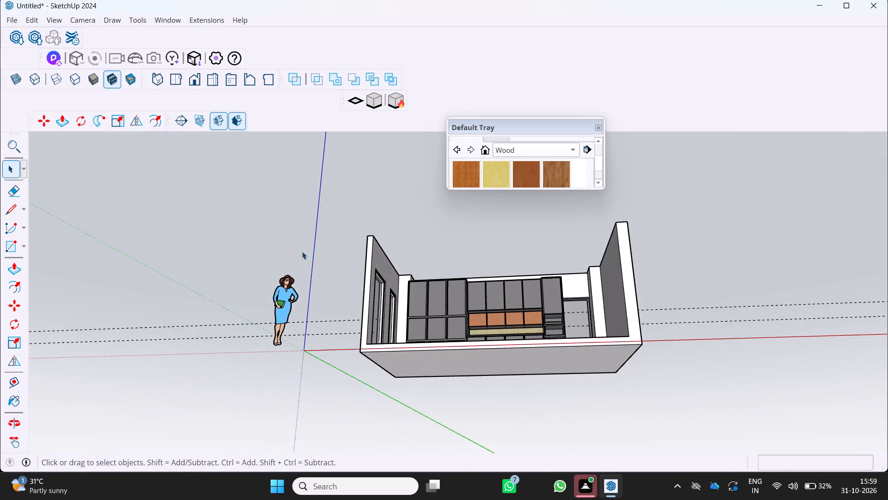
pyautogui.scroll(1, 304, 247)
pyautogui.moveTo(304, 246); pyautogui.dragTo(322, 320, button='middle')
pyautogui.middleClick(323, 320)
pyautogui.scroll(4, 401, 358)
pyautogui.moveTo(441, 399); pyautogui.dragTo(419, 442, button='middle')
pyautogui.moveTo(419, 442); pyautogui.dragTo(416, 431, button='middle')
pyautogui.scroll(-7, 417, 438)
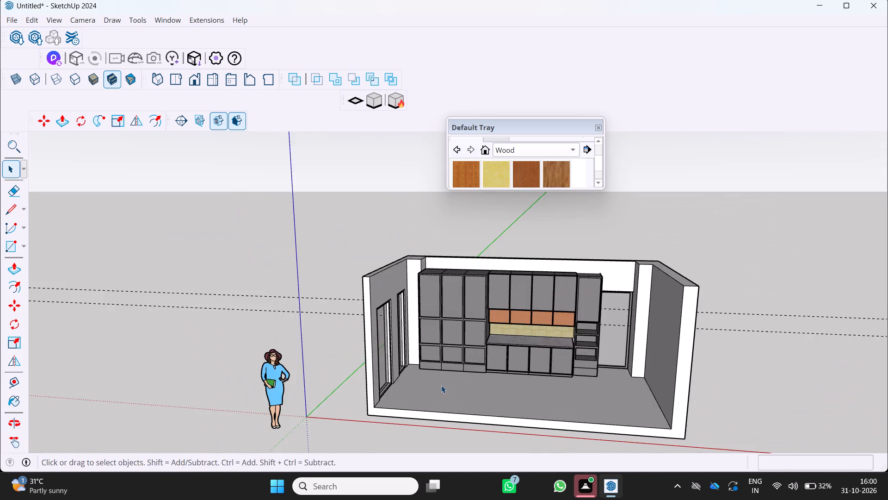
pyautogui.scroll(-3, 441, 385)
pyautogui.moveTo(425, 408); pyautogui.dragTo(439, 370, button='middle')
pyautogui.scroll(-3, 438, 369)
pyautogui.moveTo(426, 387); pyautogui.dragTo(427, 340, button='middle')
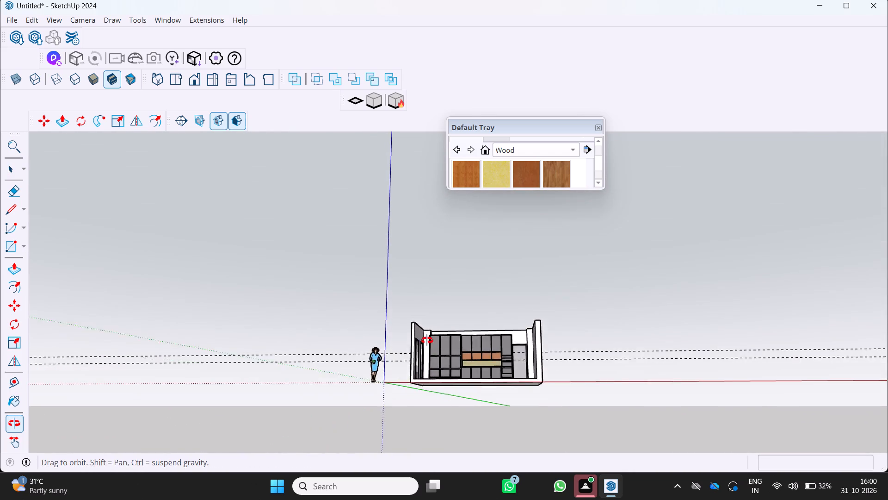
pyautogui.moveTo(427, 340); pyautogui.dragTo(427, 340, button='middle')
pyautogui.middleClick(428, 341)
pyautogui.scroll(-4, 428, 341)
pyautogui.moveTo(444, 357); pyautogui.dragTo(392, 441, button='middle')
pyautogui.scroll(8, 392, 441)
pyautogui.moveTo(393, 440); pyautogui.dragTo(395, 436, button='middle')
pyautogui.moveTo(465, 386); pyautogui.dragTo(517, 433, button='middle')
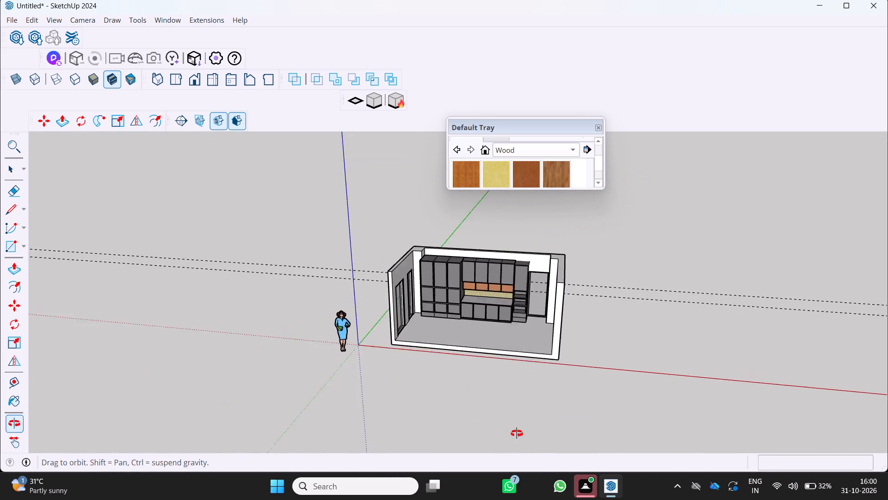
pyautogui.moveTo(517, 433); pyautogui.dragTo(521, 437, button='middle')
pyautogui.scroll(4, 533, 412)
pyautogui.press('6')
pyautogui.press('6')
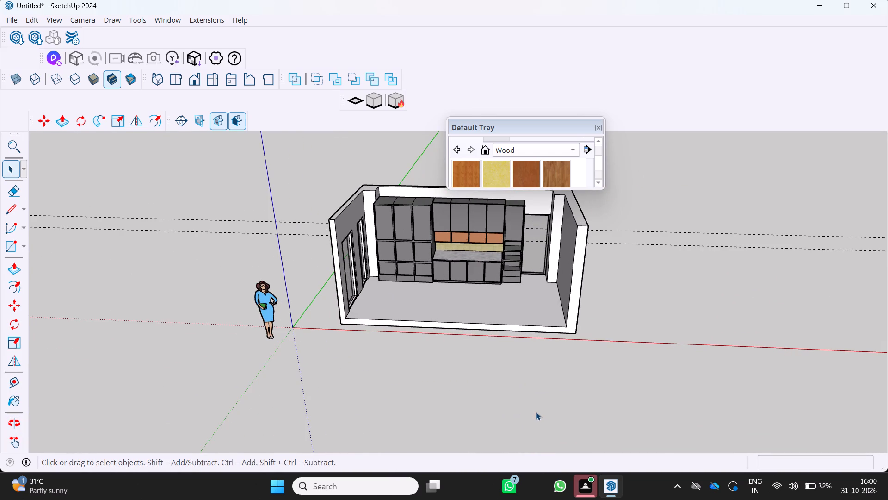
pyautogui.press('6')
pyautogui.press('F6')
pyautogui.scroll(1, 447, 337)
pyautogui.moveTo(455, 343); pyautogui.dragTo(474, 368, button='middle')
pyautogui.middleClick(474, 368)
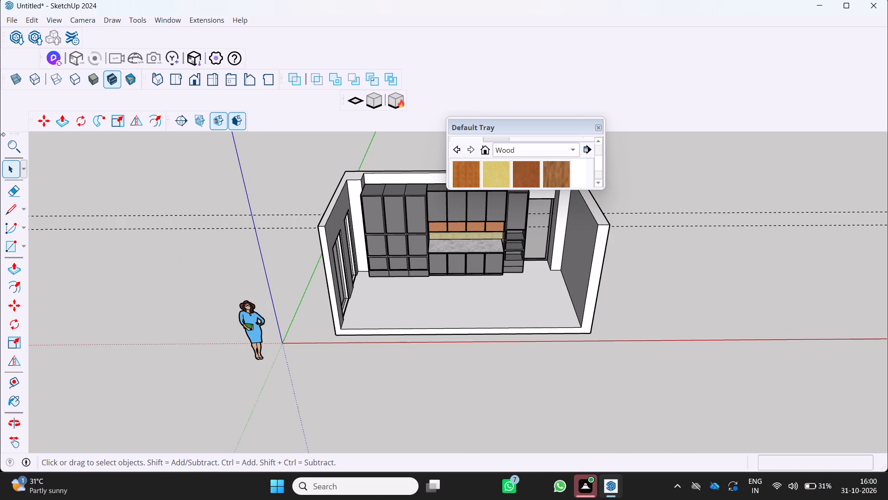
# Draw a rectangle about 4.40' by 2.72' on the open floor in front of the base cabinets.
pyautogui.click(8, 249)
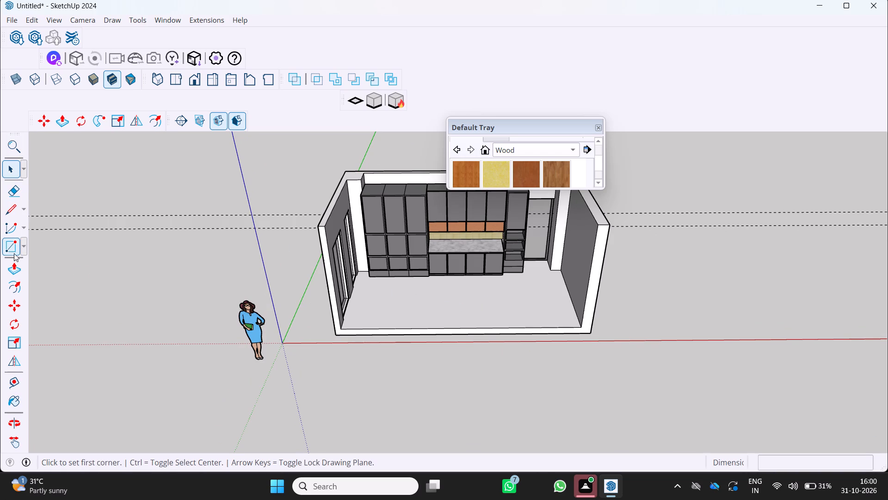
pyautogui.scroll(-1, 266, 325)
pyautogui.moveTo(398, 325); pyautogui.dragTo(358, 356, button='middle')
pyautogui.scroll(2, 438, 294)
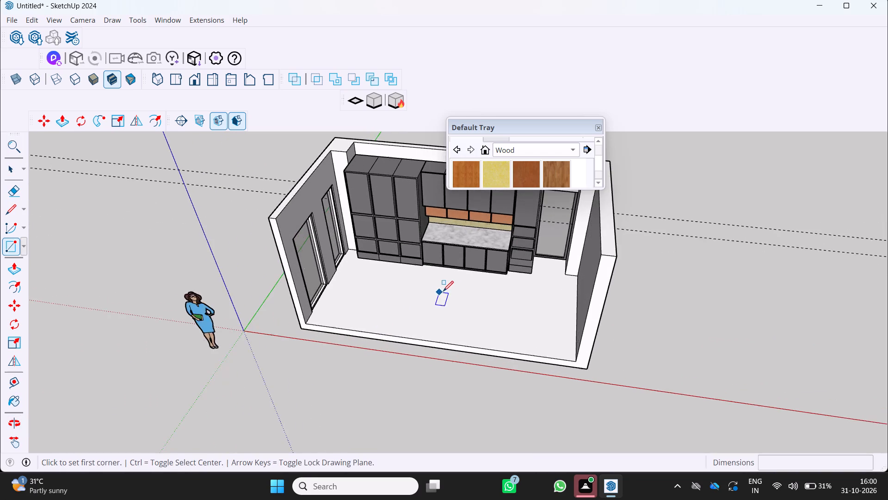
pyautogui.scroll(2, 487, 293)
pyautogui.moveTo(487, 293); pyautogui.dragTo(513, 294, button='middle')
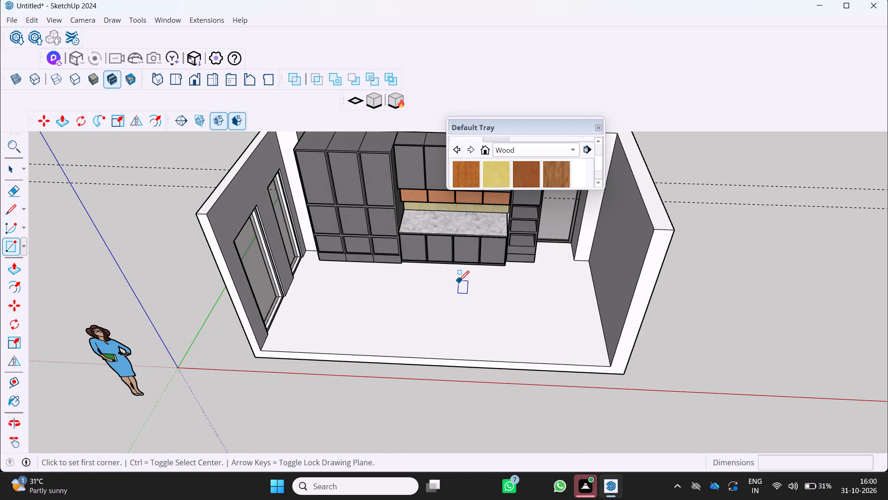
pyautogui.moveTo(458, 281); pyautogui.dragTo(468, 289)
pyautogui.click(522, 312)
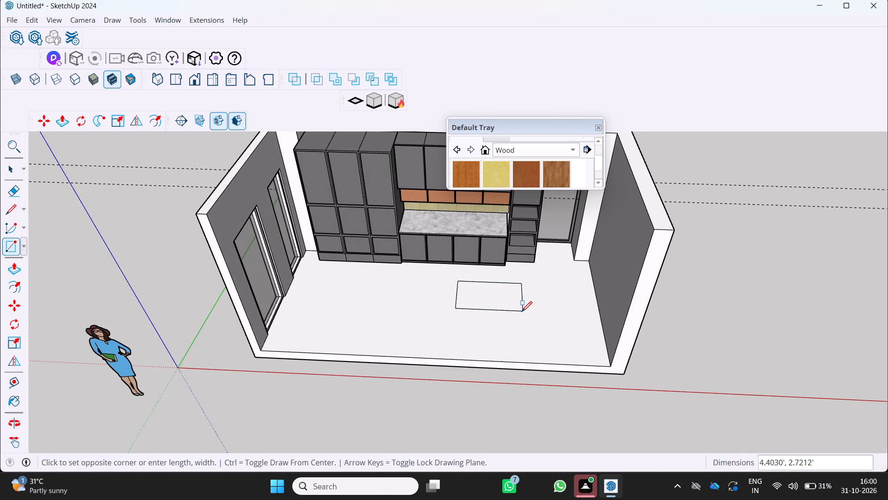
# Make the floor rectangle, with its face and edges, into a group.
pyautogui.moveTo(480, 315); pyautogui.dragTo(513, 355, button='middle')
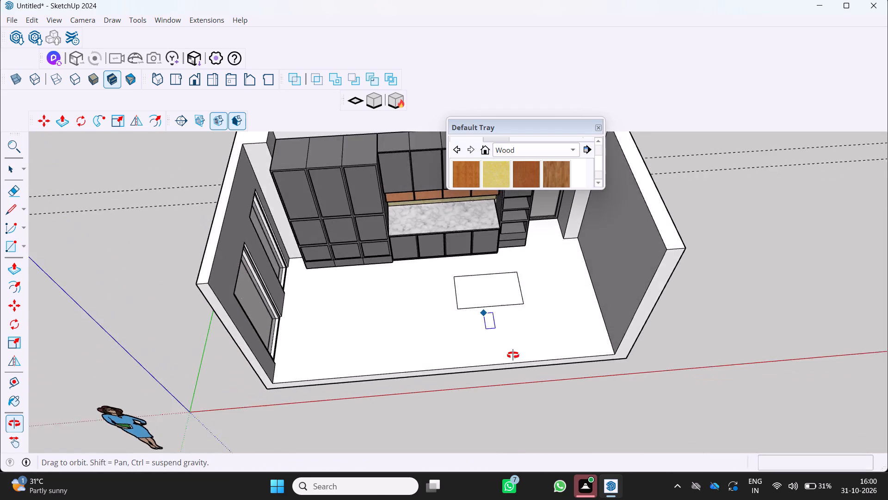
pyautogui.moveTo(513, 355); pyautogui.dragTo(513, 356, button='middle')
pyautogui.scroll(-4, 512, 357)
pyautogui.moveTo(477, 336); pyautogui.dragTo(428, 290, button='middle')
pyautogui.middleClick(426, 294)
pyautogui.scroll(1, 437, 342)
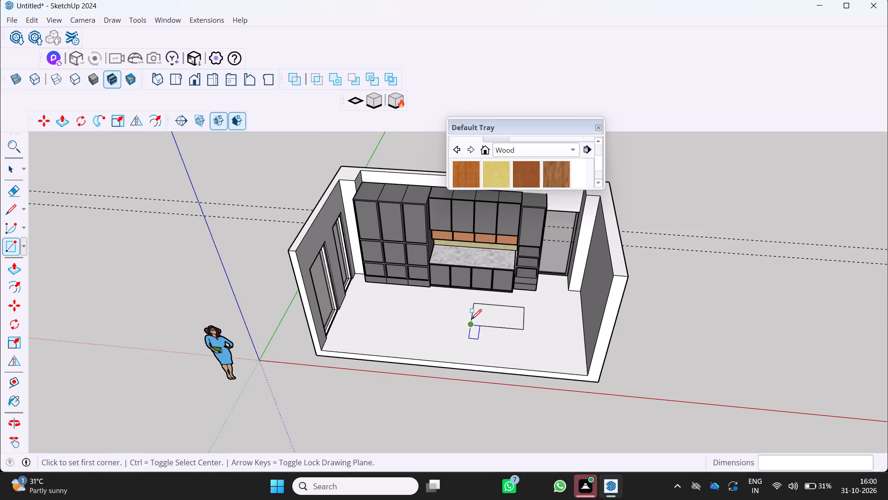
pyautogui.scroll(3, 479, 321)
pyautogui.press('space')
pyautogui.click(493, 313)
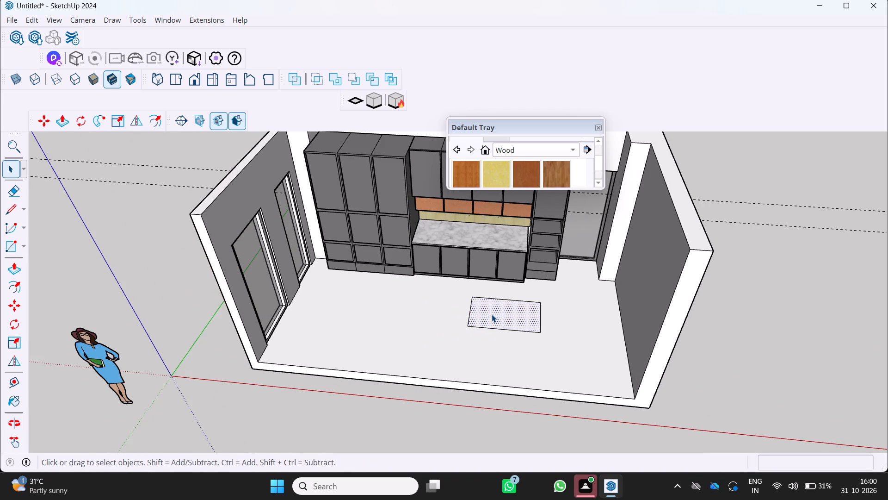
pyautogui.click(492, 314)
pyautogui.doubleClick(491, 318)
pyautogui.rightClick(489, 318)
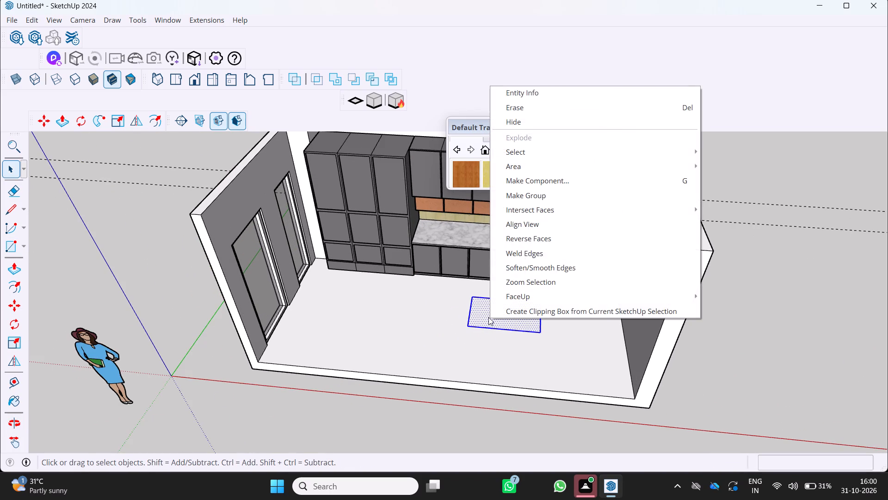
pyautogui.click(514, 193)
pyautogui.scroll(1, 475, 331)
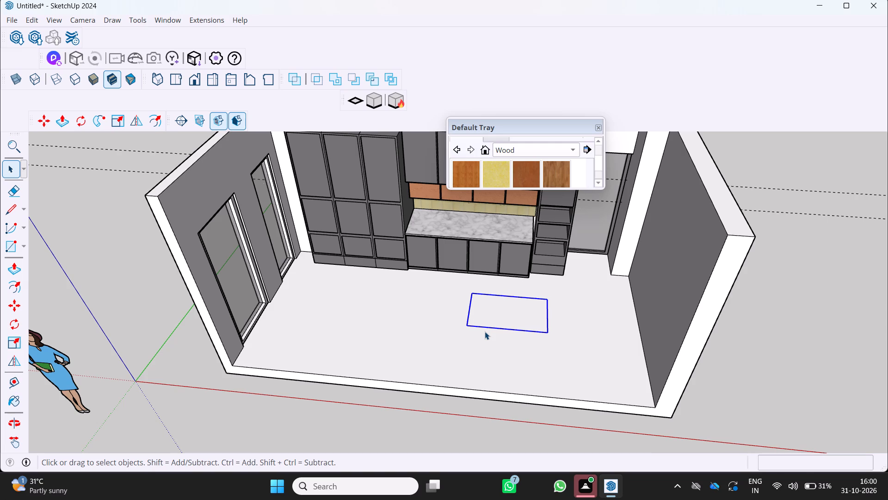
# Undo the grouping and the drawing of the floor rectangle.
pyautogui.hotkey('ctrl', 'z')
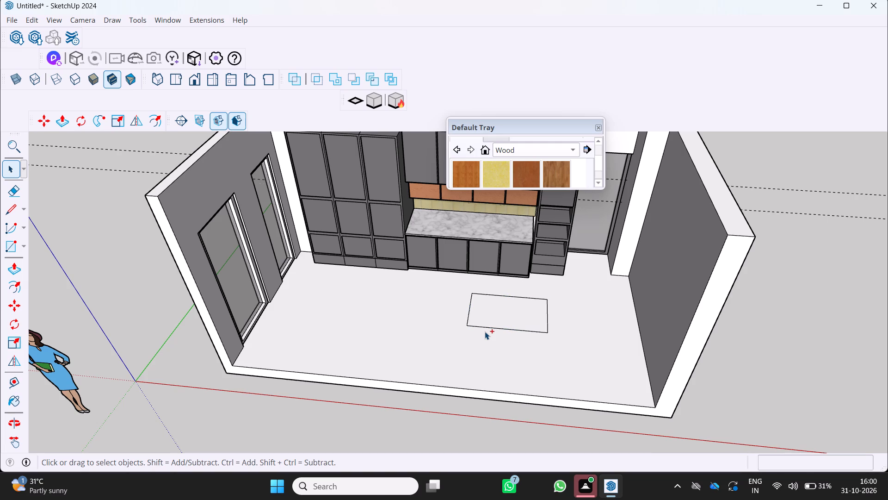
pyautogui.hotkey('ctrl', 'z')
# Place a guide line on the floor about 4.96' in from the side wall nearest the tall niche cabinet.
pyautogui.press('t')
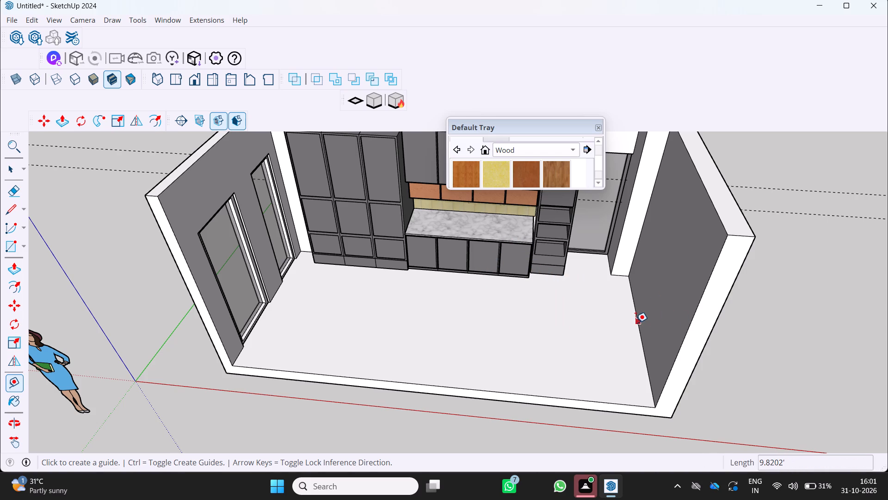
pyautogui.click(635, 323)
pyautogui.click(548, 315)
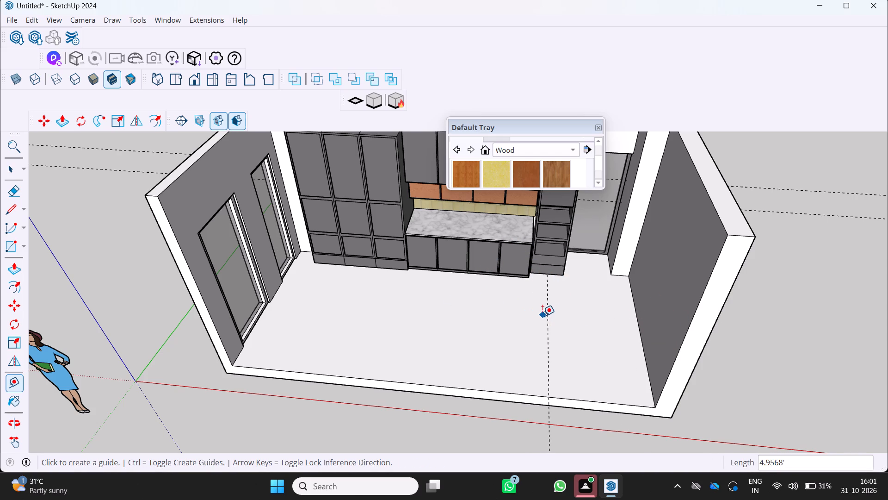
# Place a second parallel floor guide about 3.94' from the first, on the side toward the windows.
pyautogui.press('t')
pyautogui.moveTo(549, 325); pyautogui.dragTo(543, 324)
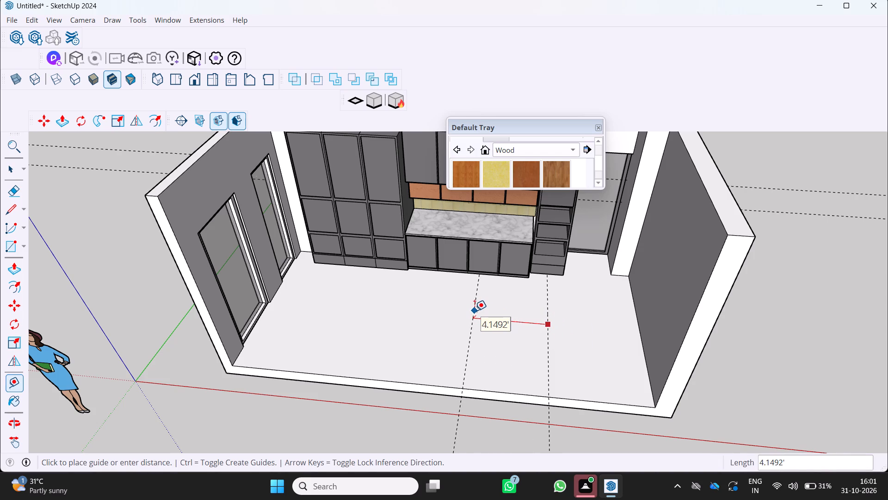
pyautogui.click(478, 307)
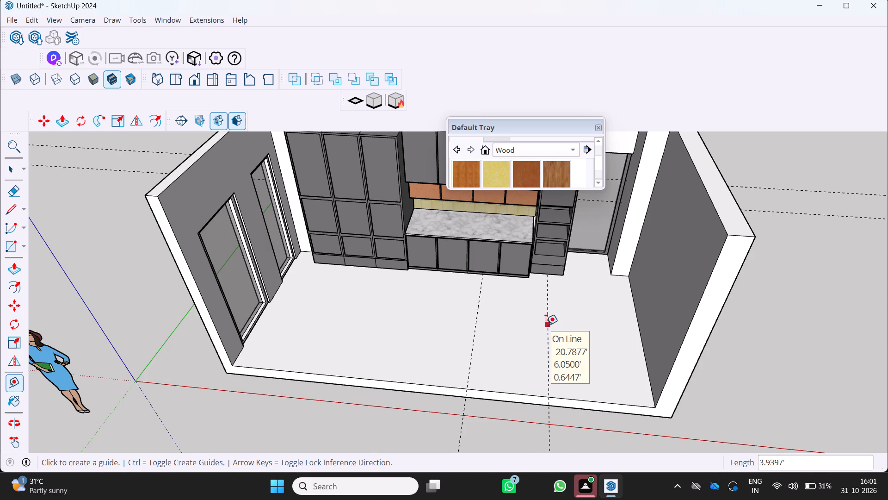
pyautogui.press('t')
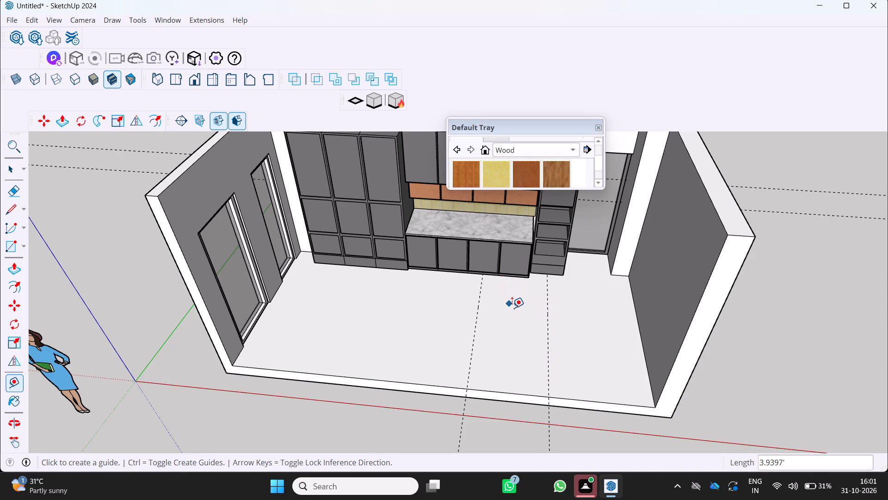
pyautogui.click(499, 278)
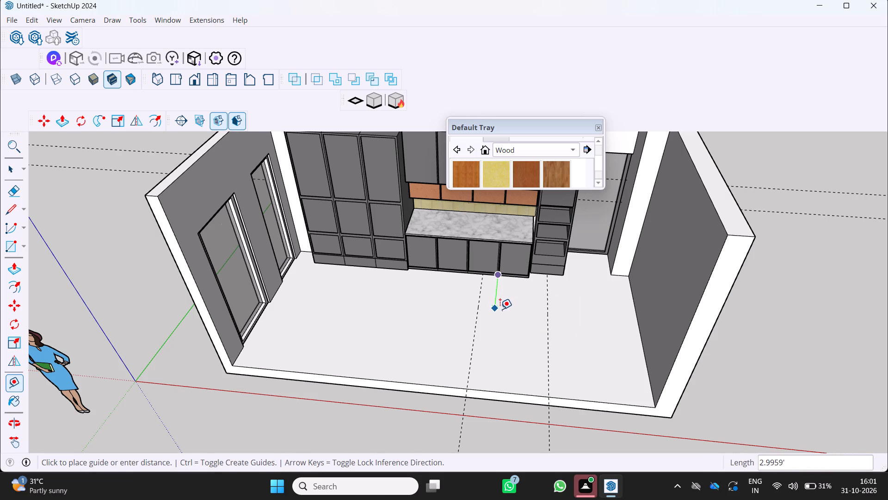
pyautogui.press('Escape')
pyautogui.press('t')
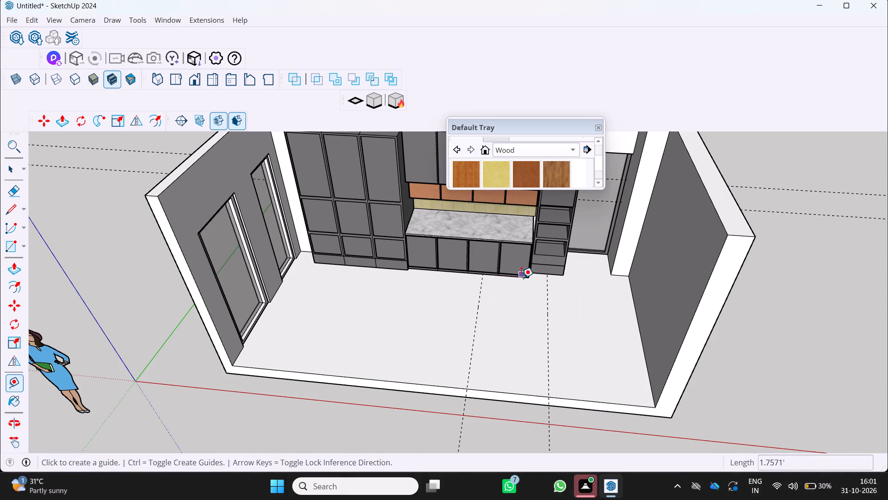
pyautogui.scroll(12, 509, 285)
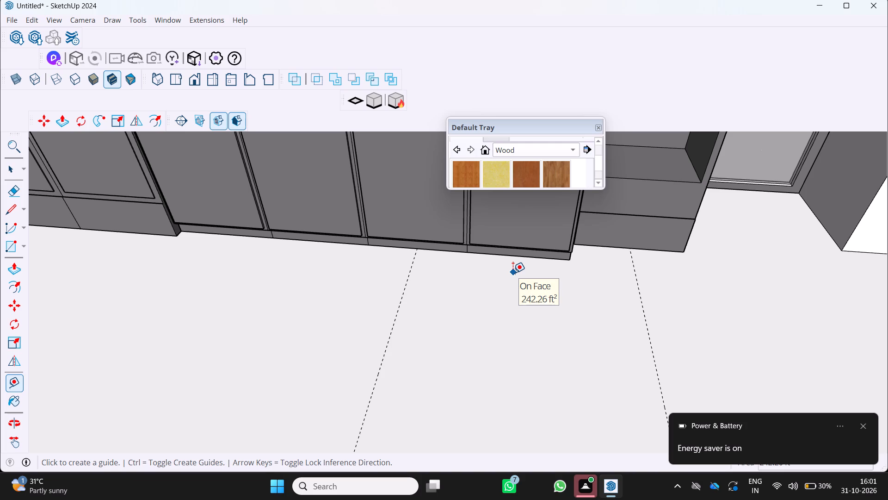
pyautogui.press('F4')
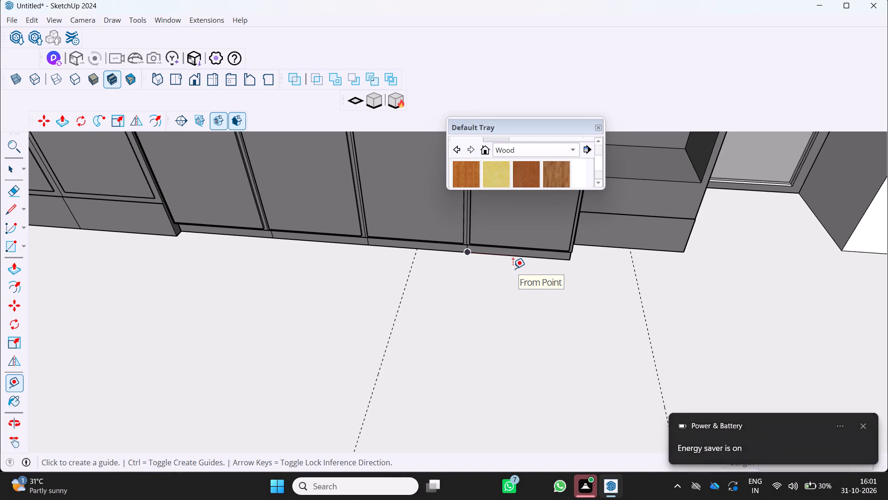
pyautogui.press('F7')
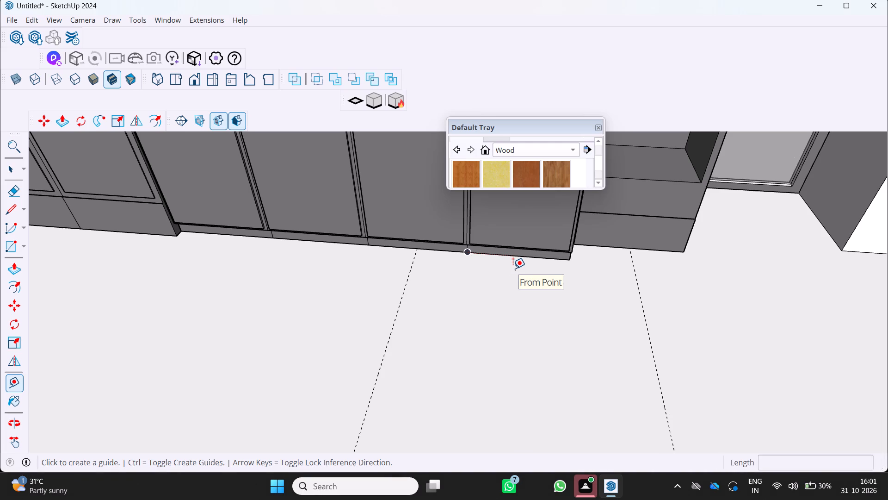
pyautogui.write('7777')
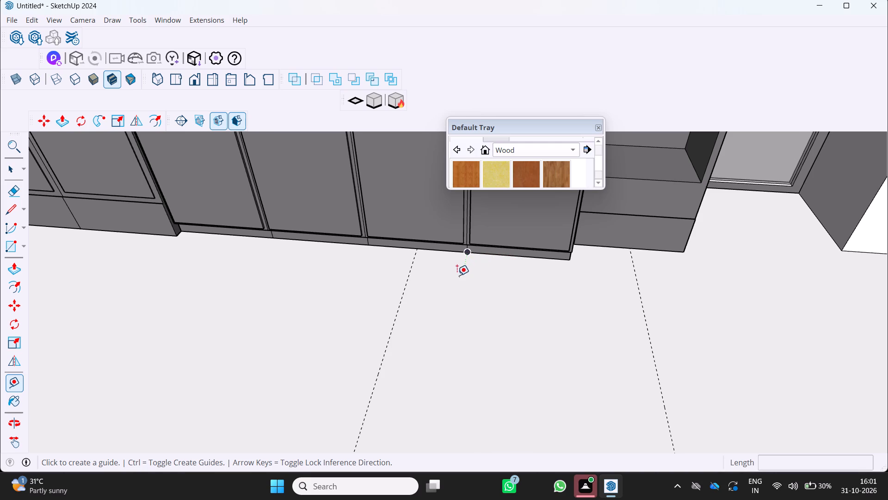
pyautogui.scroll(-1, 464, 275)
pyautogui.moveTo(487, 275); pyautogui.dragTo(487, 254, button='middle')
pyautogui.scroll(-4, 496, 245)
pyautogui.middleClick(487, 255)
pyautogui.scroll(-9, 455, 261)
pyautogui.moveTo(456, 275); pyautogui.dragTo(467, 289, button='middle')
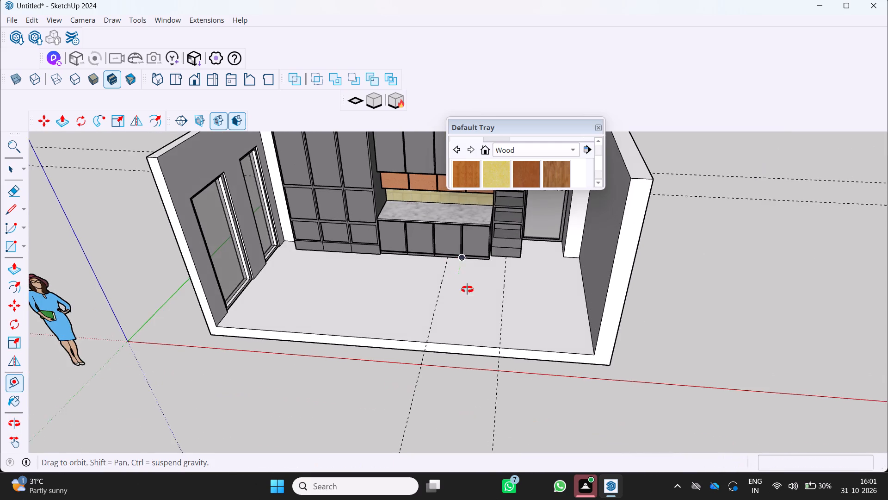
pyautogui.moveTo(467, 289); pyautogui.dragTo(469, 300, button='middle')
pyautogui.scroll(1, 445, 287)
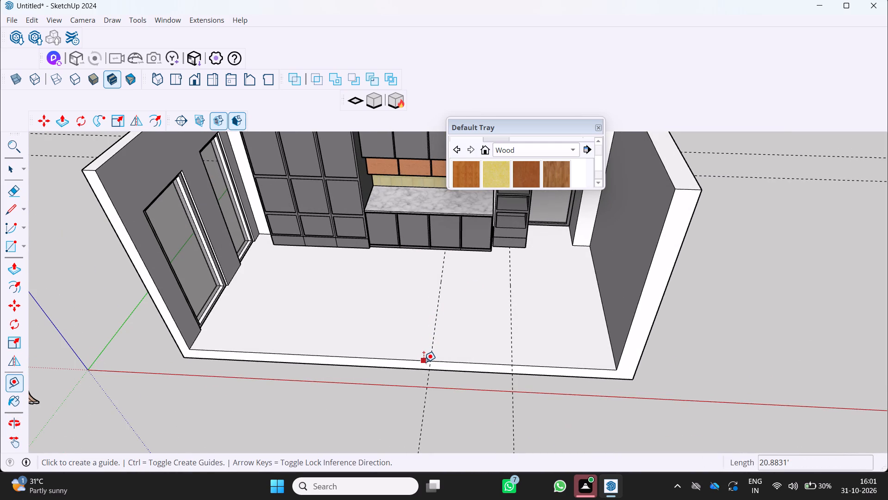
# Place two floor guides parallel to the room's open front edge, about 6.71' from that edge and about 2.95' apart.
pyautogui.press('t')
pyautogui.click(393, 358)
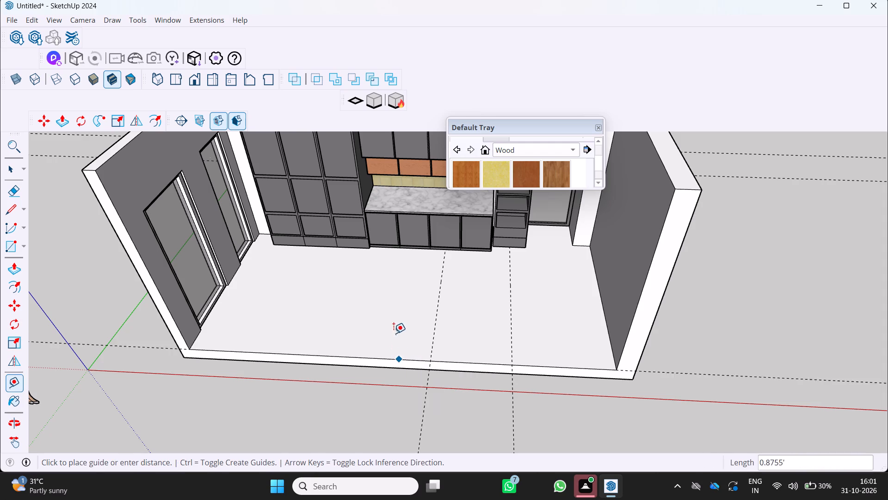
pyautogui.click(399, 271)
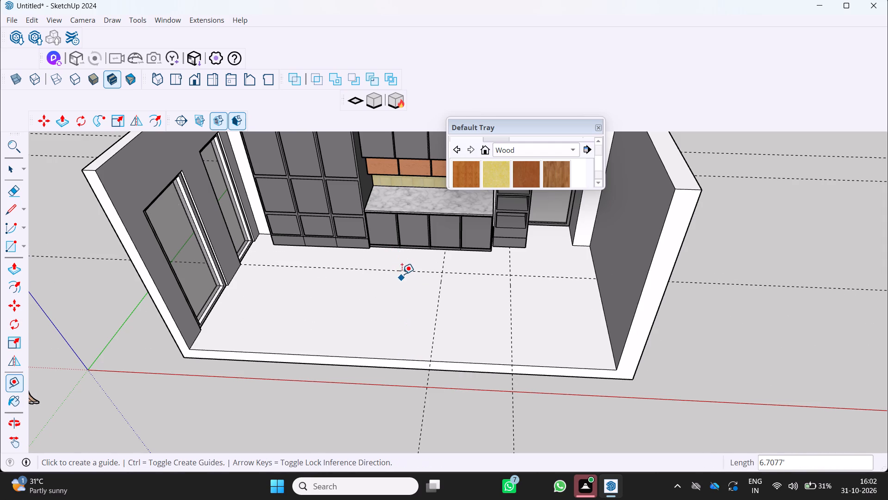
pyautogui.click(402, 270)
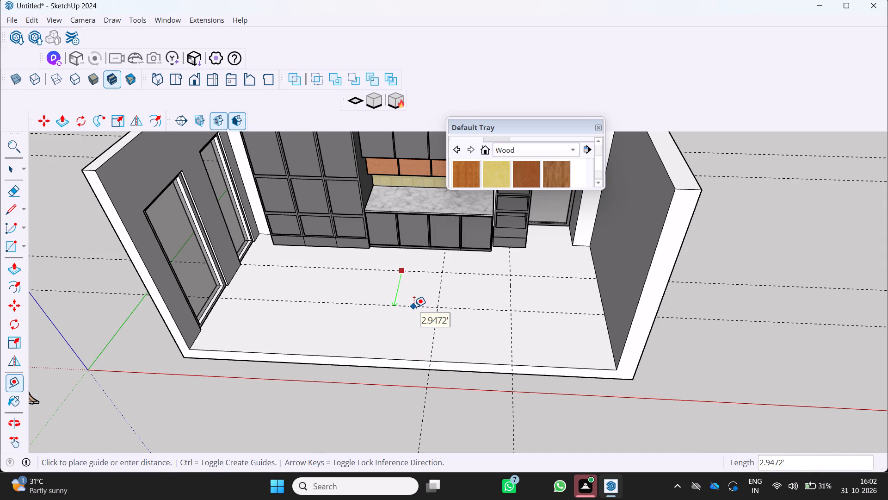
pyautogui.click(414, 307)
# Draw a rectangle about 3.94' by 2.95' on the floor between the intersections of the four guides.
pyautogui.scroll(-4, 448, 296)
pyautogui.moveTo(444, 299); pyautogui.dragTo(468, 306, button='middle')
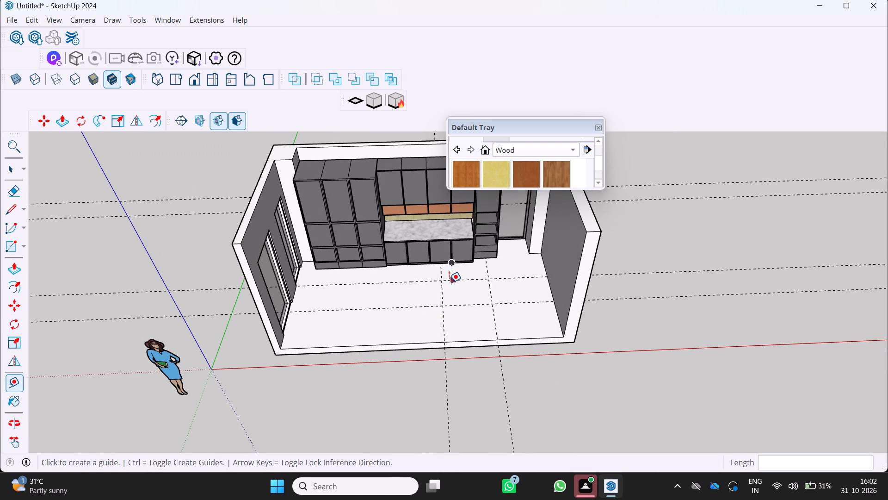
pyautogui.press('r')
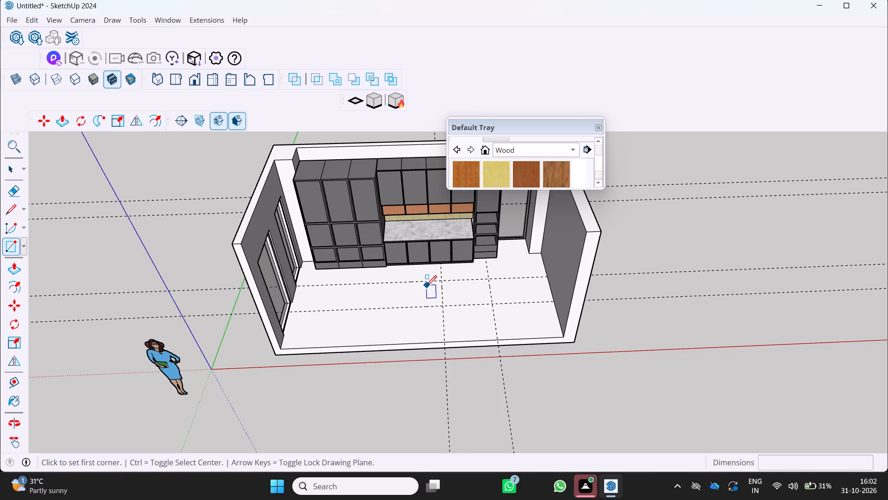
pyautogui.scroll(-1, 453, 283)
pyautogui.moveTo(466, 290); pyautogui.dragTo(401, 300, button='middle')
pyautogui.scroll(3, 445, 284)
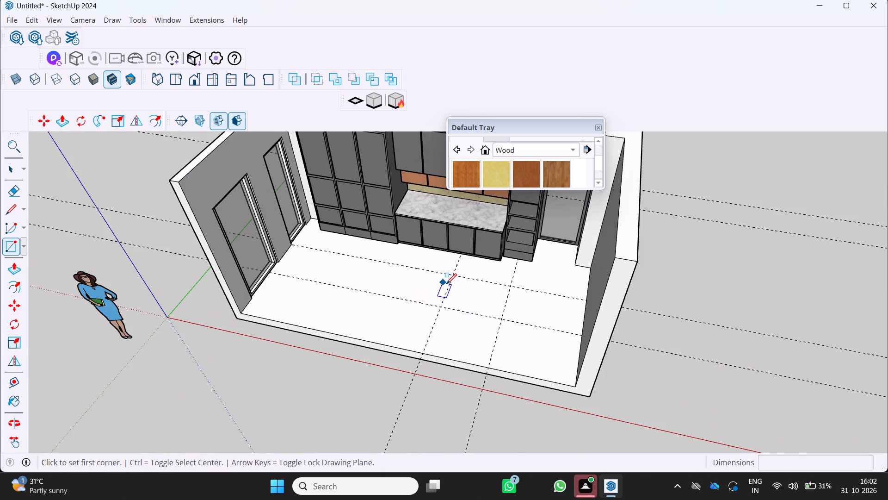
pyautogui.moveTo(447, 284); pyautogui.dragTo(499, 284, button='middle')
pyautogui.scroll(1, 447, 284)
pyautogui.scroll(3, 493, 279)
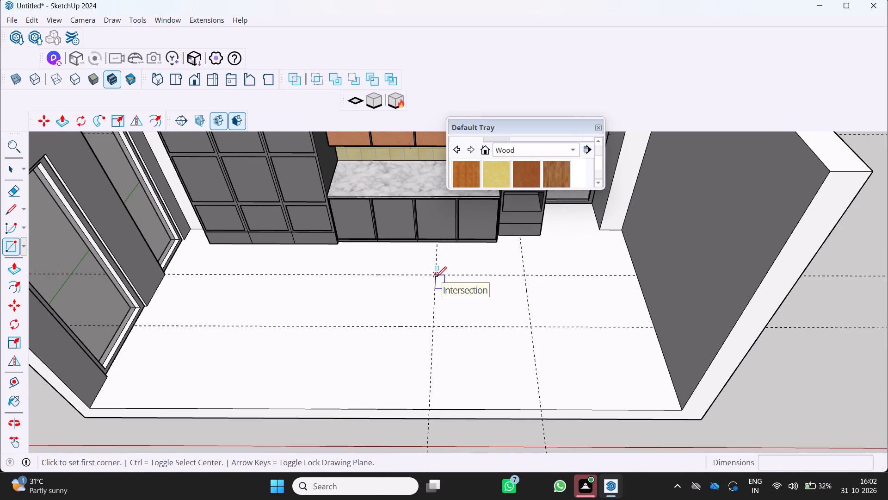
pyautogui.press('r')
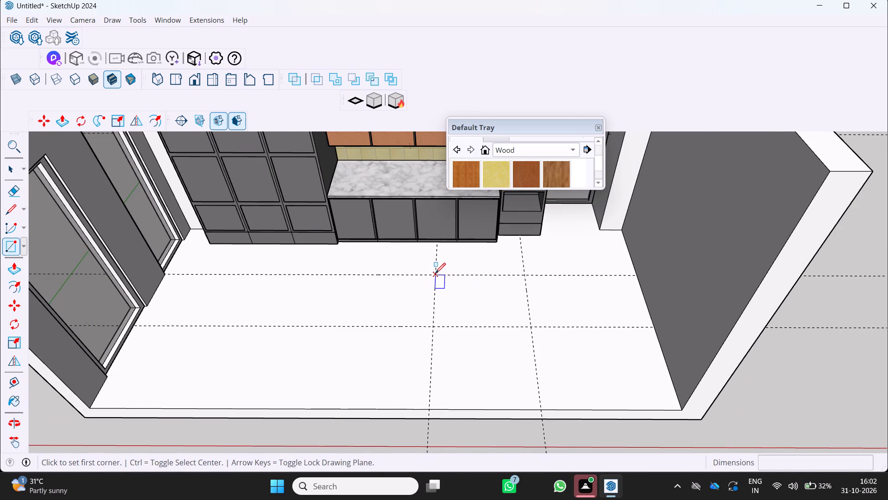
pyautogui.click(435, 273)
pyautogui.click(528, 327)
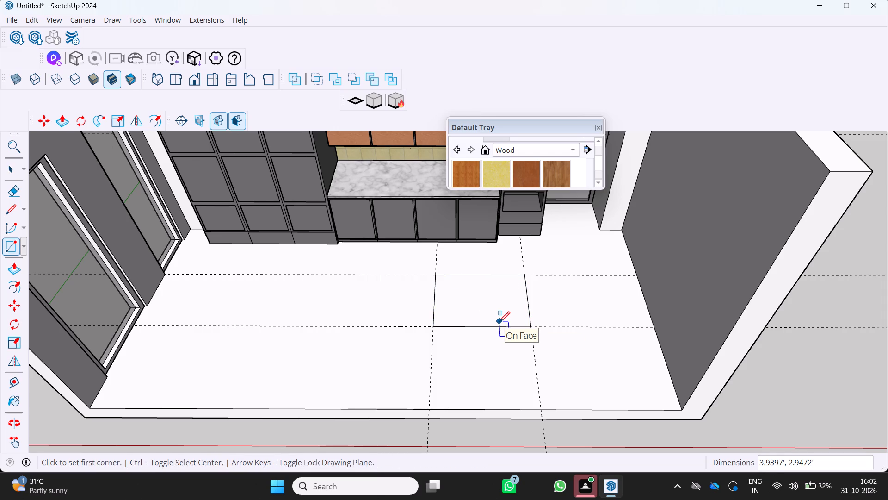
# Make the floor rectangle, with its face and edges, into a group.
pyautogui.scroll(-1, 419, 337)
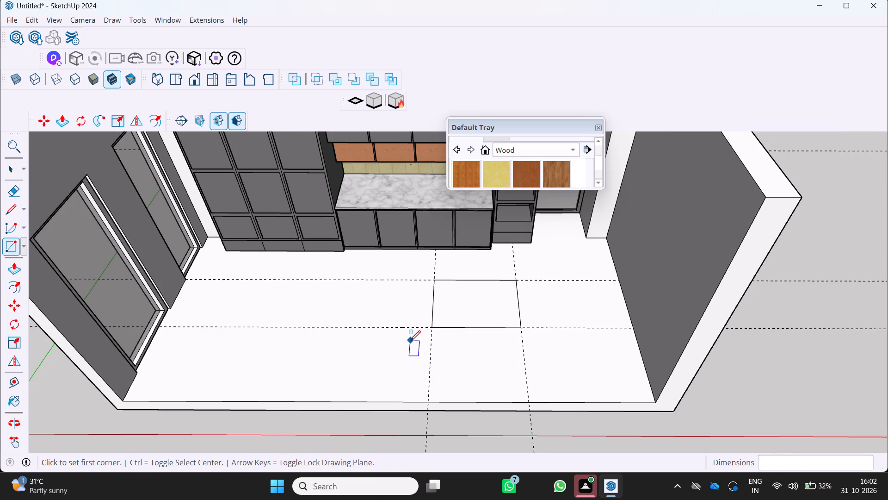
pyautogui.scroll(-3, 412, 344)
pyautogui.moveTo(412, 344); pyautogui.dragTo(375, 321, button='middle')
pyautogui.middleClick(375, 321)
pyautogui.scroll(2, 462, 310)
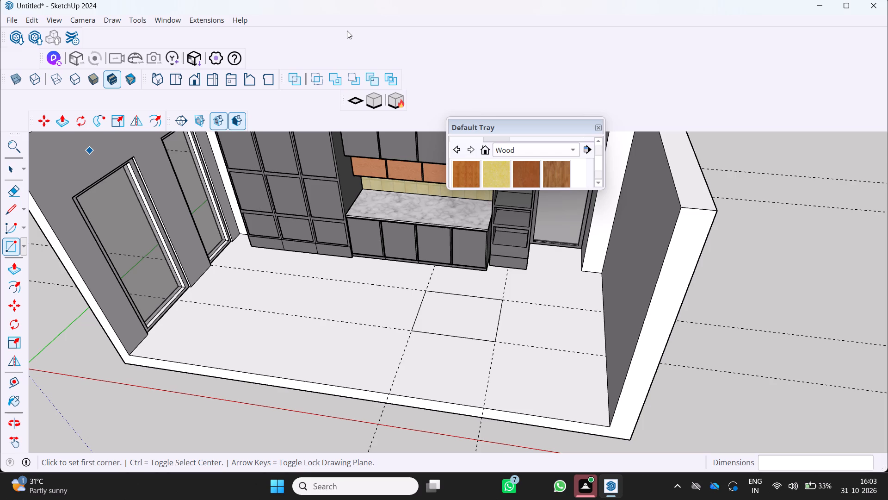
pyautogui.scroll(-2, 299, 205)
pyautogui.moveTo(326, 245); pyautogui.dragTo(359, 256, button='middle')
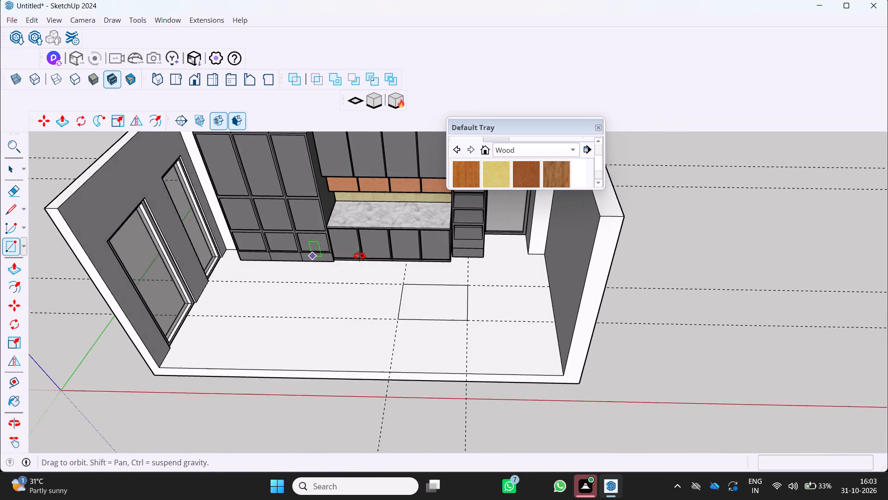
pyautogui.moveTo(359, 256); pyautogui.dragTo(363, 256, button='middle')
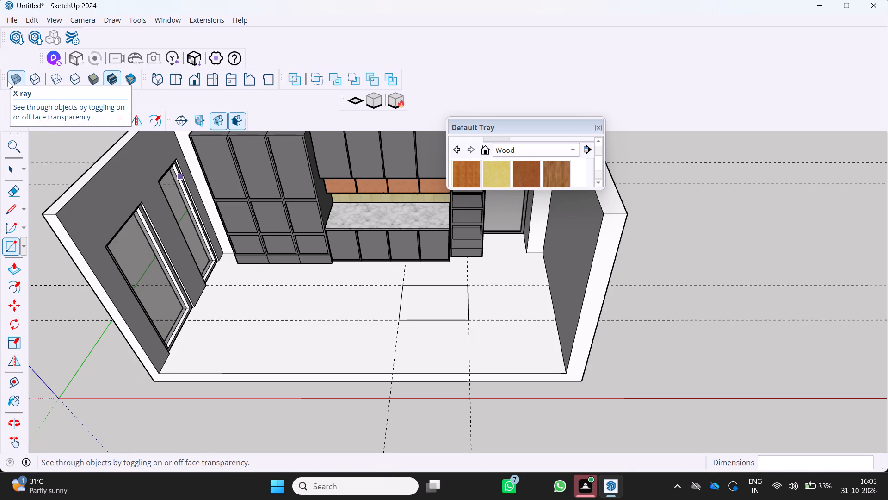
pyautogui.scroll(-1, 6, 97)
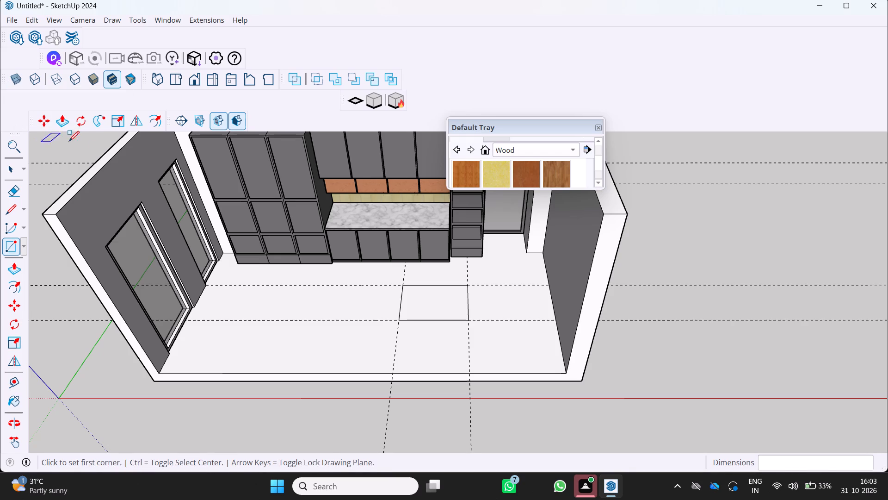
pyautogui.scroll(-4, 270, 232)
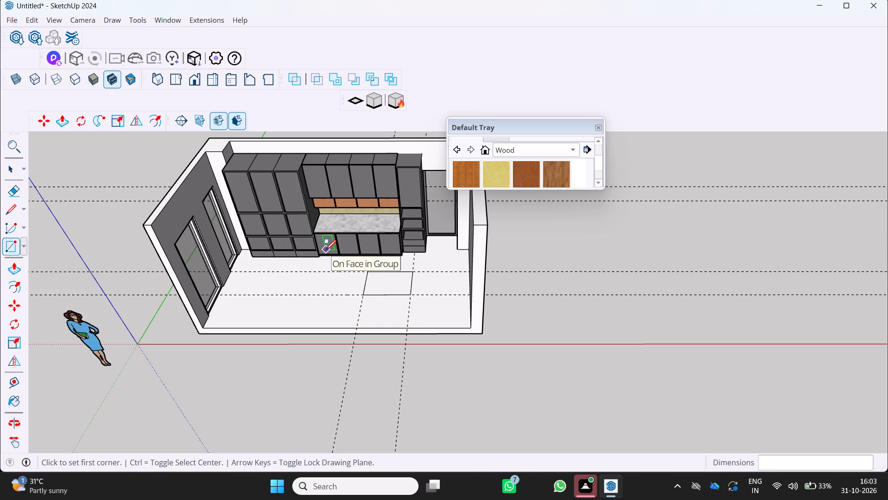
pyautogui.press('space')
pyautogui.click(391, 286)
pyautogui.tripleClick(392, 287)
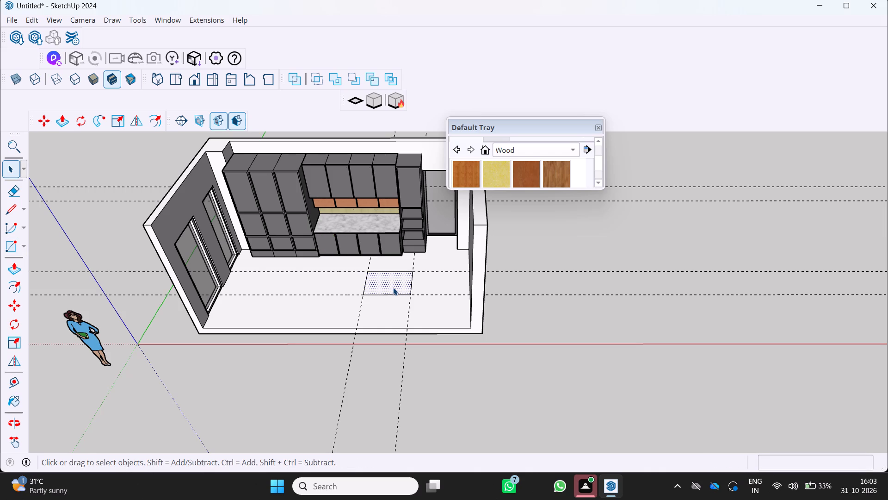
pyautogui.rightClick(367, 286)
pyautogui.click(377, 164)
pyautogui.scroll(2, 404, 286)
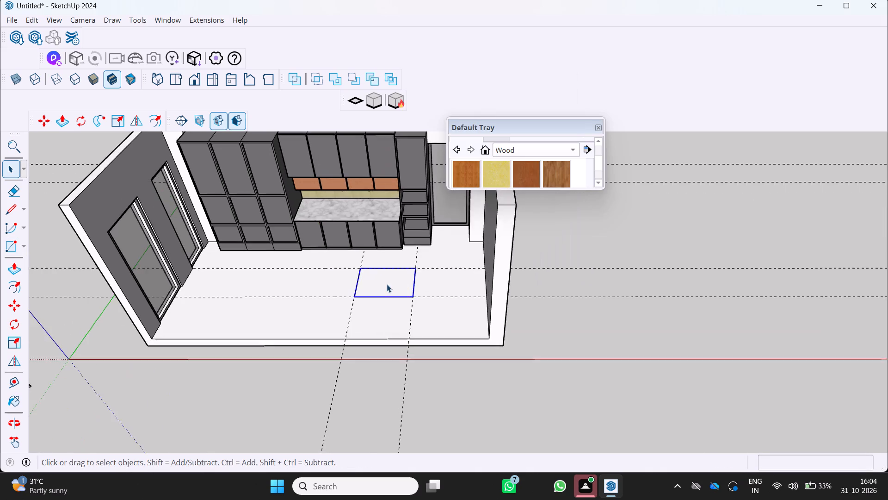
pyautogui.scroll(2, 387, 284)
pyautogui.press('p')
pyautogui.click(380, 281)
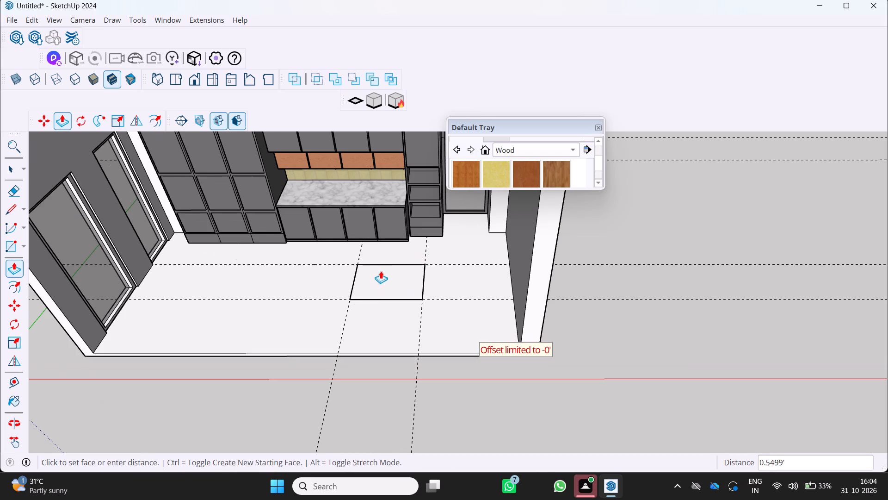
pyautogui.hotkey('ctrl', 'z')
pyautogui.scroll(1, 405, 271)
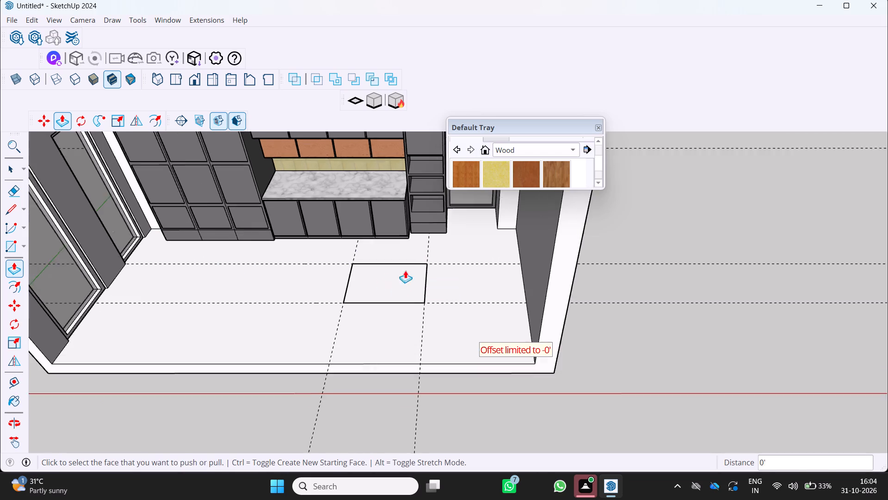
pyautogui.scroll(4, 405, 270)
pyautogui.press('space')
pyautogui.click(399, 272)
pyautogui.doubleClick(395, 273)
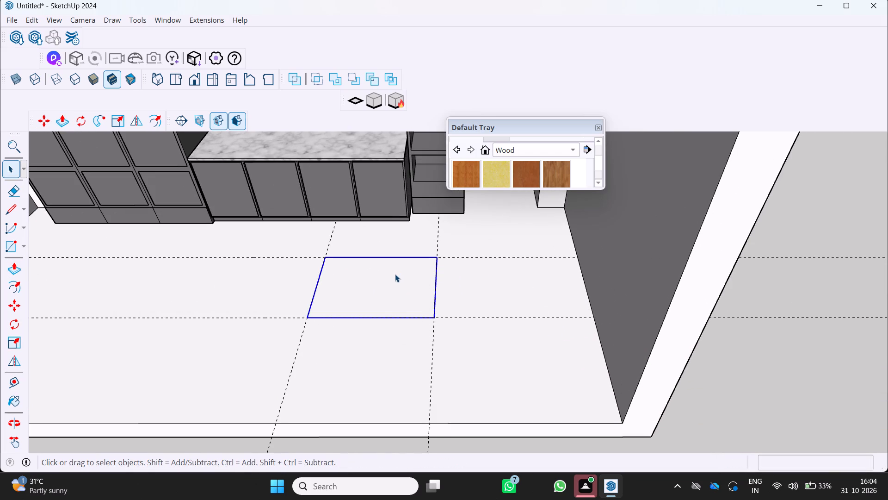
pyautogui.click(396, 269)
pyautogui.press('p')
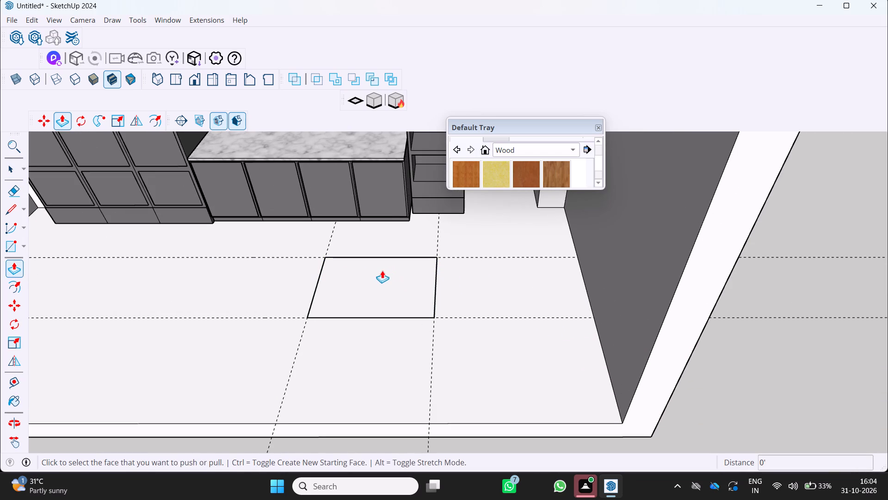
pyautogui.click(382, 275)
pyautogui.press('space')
# Open the floor rectangle's group and extrude its face upward about 2.16' into a block.
pyautogui.doubleClick(370, 279)
pyautogui.click(370, 279)
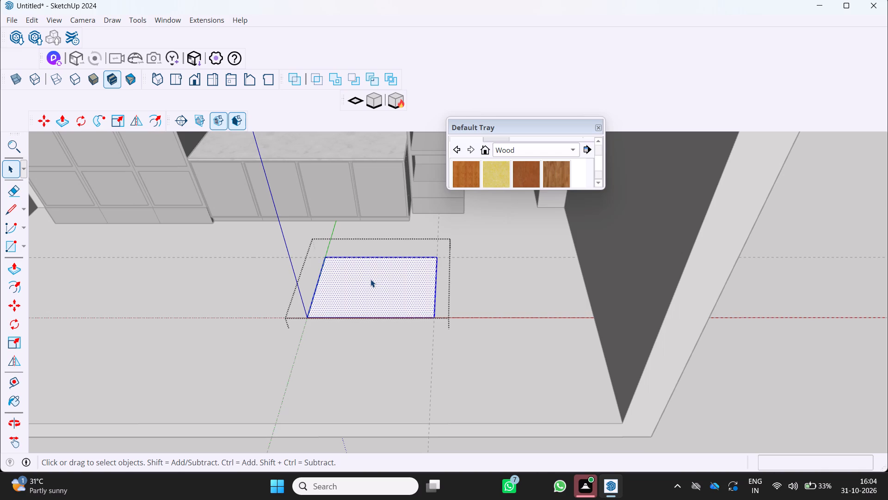
pyautogui.press('p')
pyautogui.moveTo(377, 278); pyautogui.dragTo(372, 234)
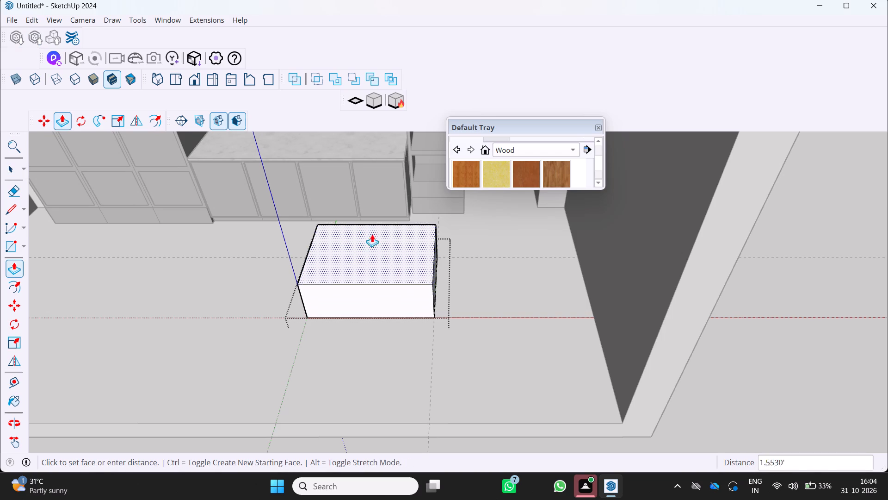
pyautogui.moveTo(372, 234); pyautogui.dragTo(374, 225)
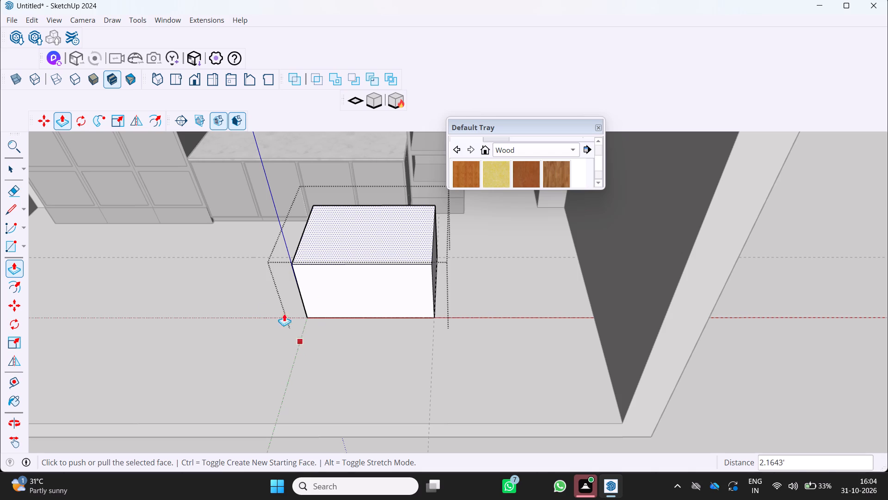
# Lower the block's top face by about 0.37' and leave the group.
pyautogui.click(189, 368)
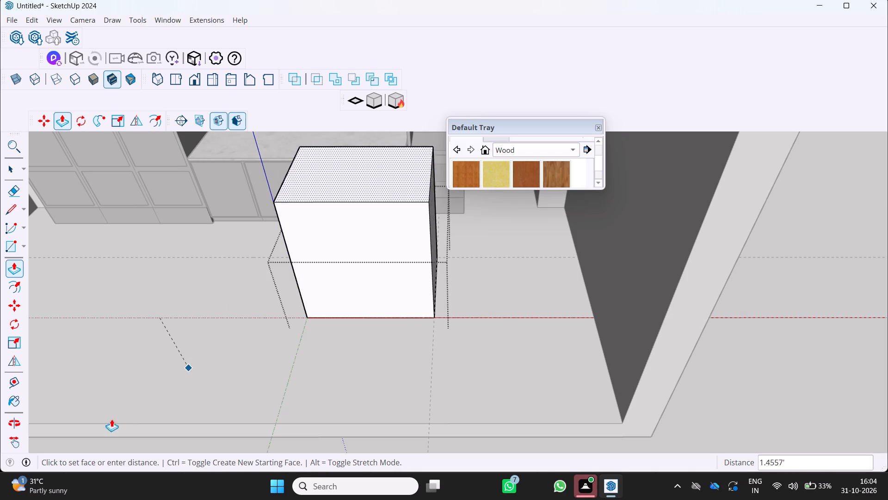
pyautogui.click(145, 406)
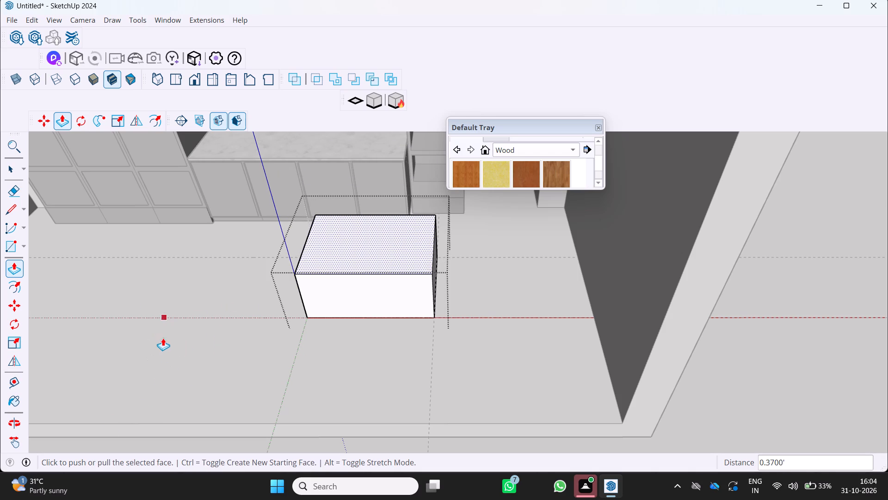
pyautogui.press('space')
pyautogui.click(193, 328)
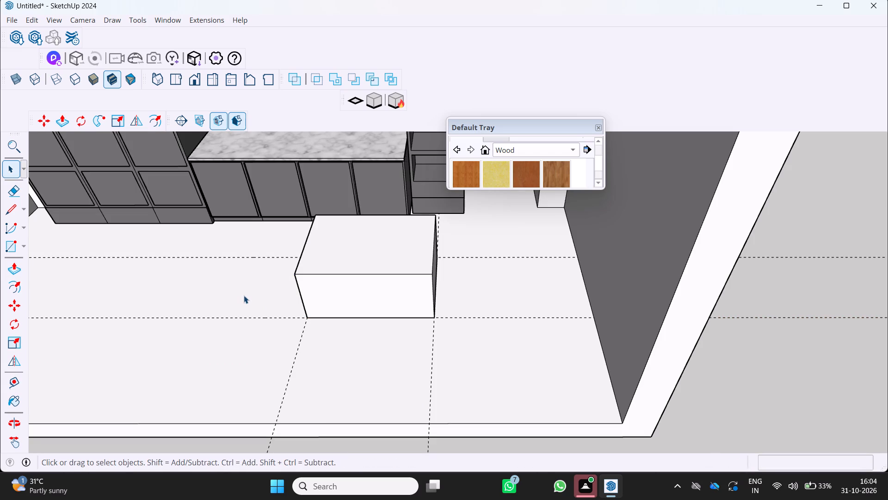
# Examine the new block's size and position on the floor relative to the cabinets and walls.
pyautogui.keyDown('ctrl'); pyautogui.scroll(-1, 244, 290); pyautogui.keyUp('ctrl')
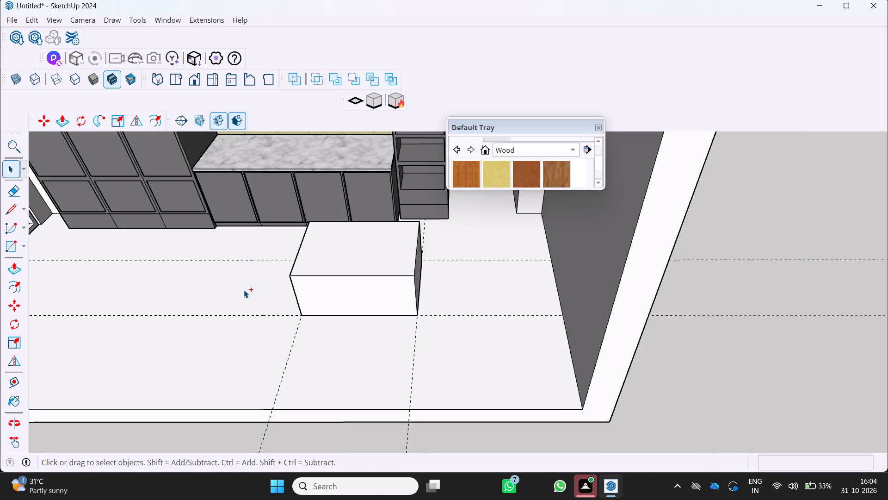
pyautogui.keyDown('ctrl'); pyautogui.scroll(-1, 244, 290); pyautogui.keyUp('ctrl')
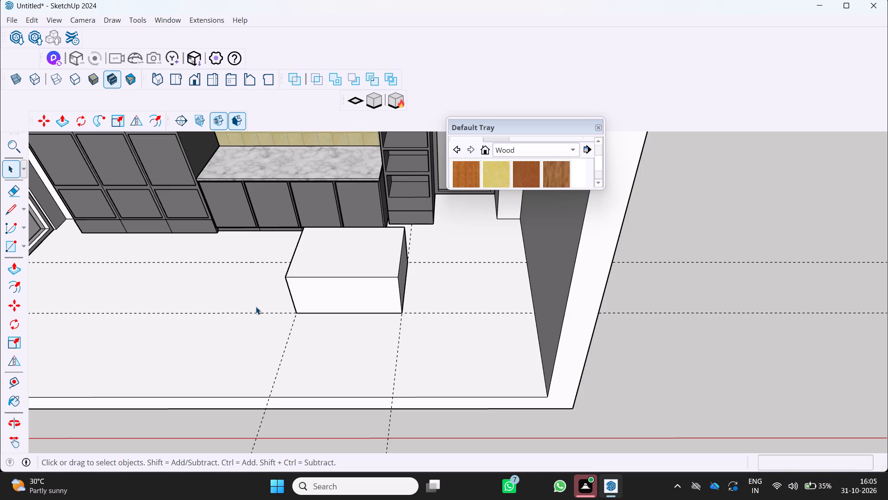
pyautogui.keyDown('ctrl'); pyautogui.scroll(-1, 244, 285); pyautogui.keyUp('ctrl')
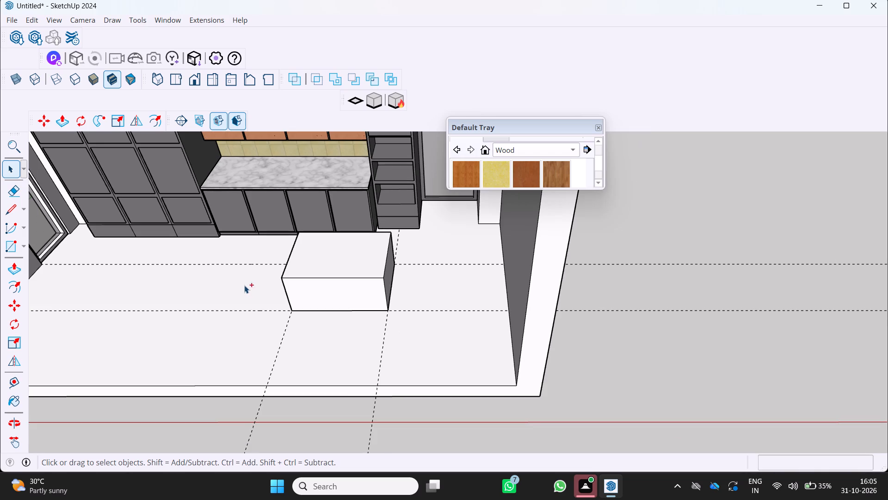
pyautogui.keyDown('ctrl'); pyautogui.scroll(-5, 244, 285); pyautogui.keyUp('ctrl')
pyautogui.keyDown('ctrl'); pyautogui.scroll(-5, 210, 256); pyautogui.keyUp('ctrl')
pyautogui.hscroll(1, 210, 256)
pyautogui.keyDown('ctrl'); pyautogui.scroll(1, 210, 256); pyautogui.keyUp('ctrl')
pyautogui.keyDown('ctrl'); pyautogui.hscroll(1, 210, 256); pyautogui.keyUp('ctrl')
pyautogui.keyDown('ctrl'); pyautogui.scroll(1, 210, 256); pyautogui.keyUp('ctrl')
pyautogui.keyDown('ctrl'); pyautogui.hscroll(1, 210, 256); pyautogui.keyUp('ctrl')
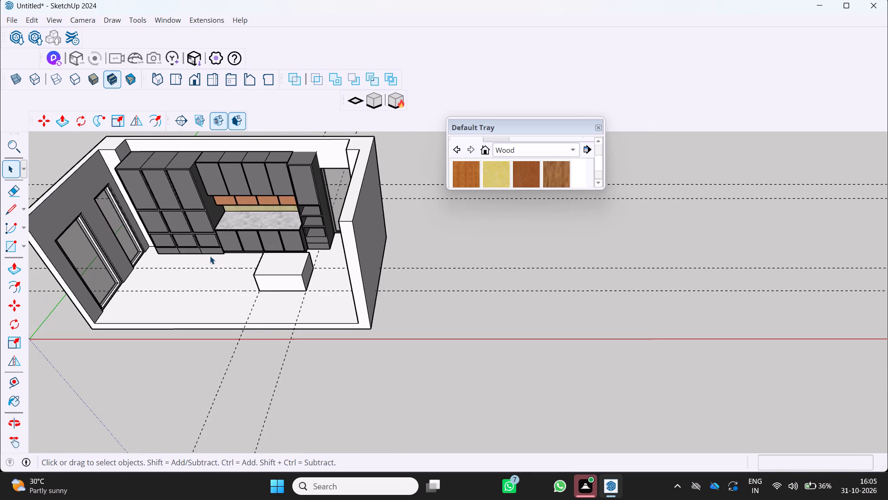
pyautogui.keyDown('ctrl'); pyautogui.hscroll(1, 210, 256); pyautogui.keyUp('ctrl')
pyautogui.hscroll(1, 210, 256)
pyautogui.scroll(-1, 210, 256)
pyautogui.keyDown('ctrl'); pyautogui.scroll(-2, 210, 256); pyautogui.keyUp('ctrl')
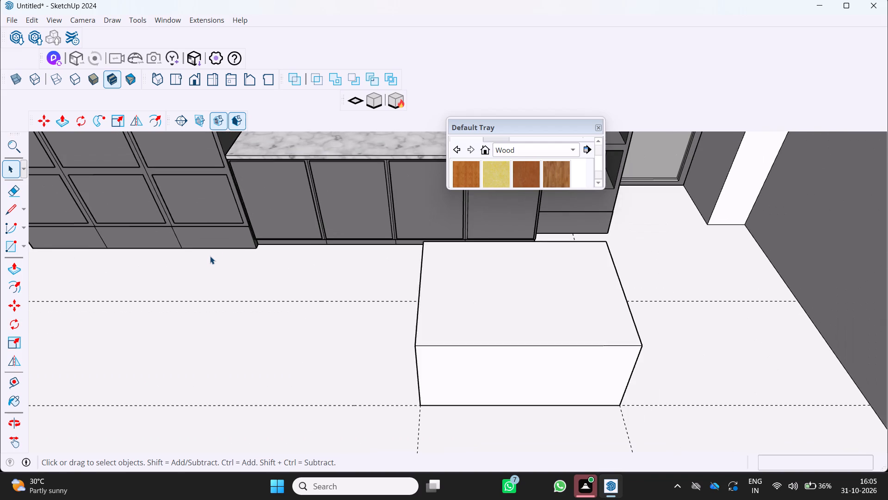
pyautogui.keyDown('ctrl'); pyautogui.scroll(-7, 210, 256); pyautogui.keyUp('ctrl')
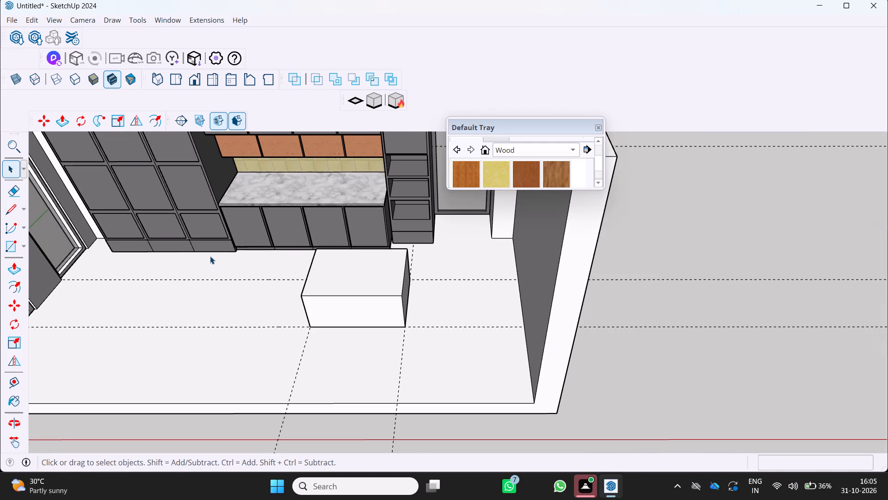
pyautogui.keyDown('ctrl'); pyautogui.scroll(-3, 317, 271); pyautogui.keyUp('ctrl')
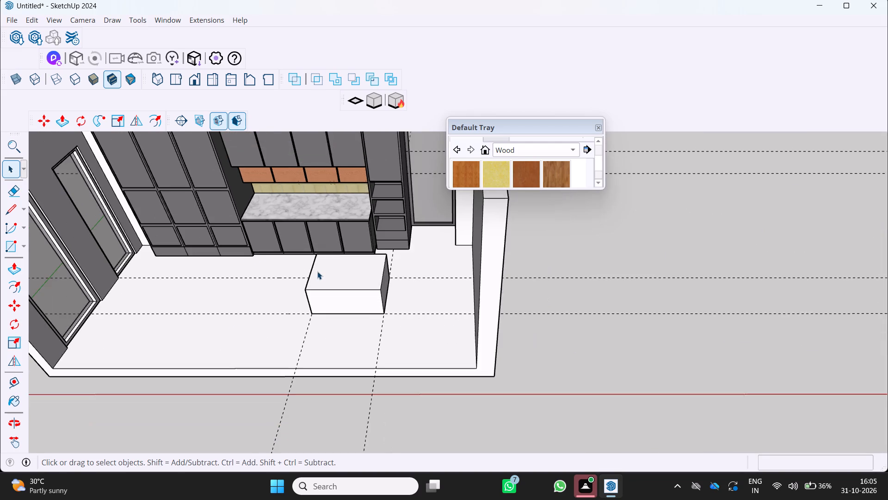
pyautogui.keyDown('ctrl'); pyautogui.scroll(-2, 317, 271); pyautogui.keyUp('ctrl')
pyautogui.scroll(-1, 317, 271)
pyautogui.hscroll(1, 317, 271)
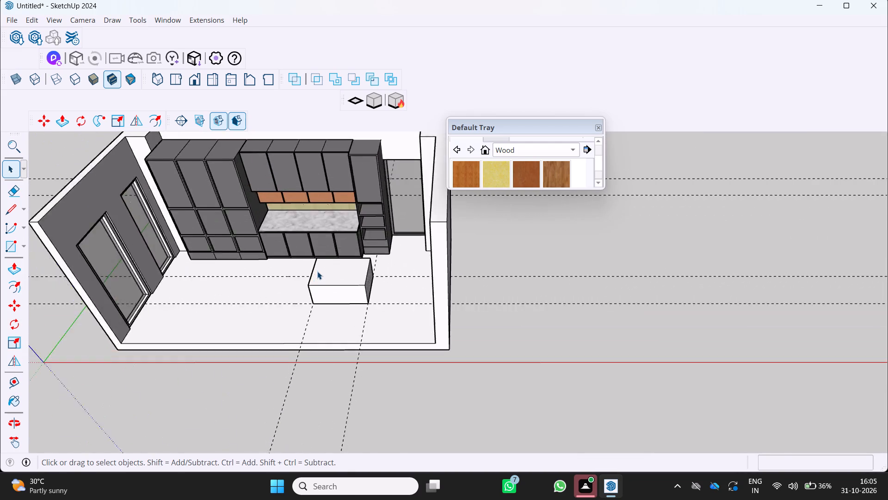
# Examine the block's proportions and placement against the cabinet wall, windows and doorway from high and low viewpoints.
pyautogui.scroll(-1, 317, 271)
pyautogui.keyDown('ctrl'); pyautogui.scroll(-1, 337, 326); pyautogui.keyUp('ctrl')
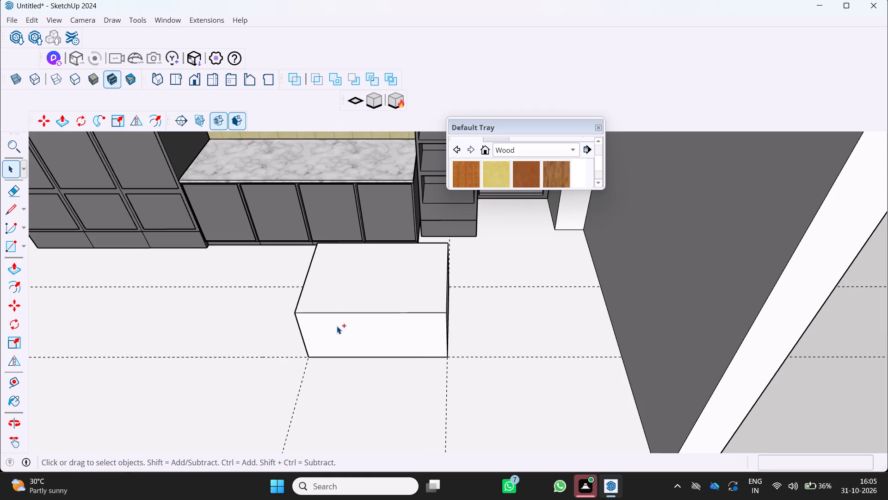
pyautogui.hscroll(-1, 337, 326)
pyautogui.keyDown('ctrl'); pyautogui.scroll(-1, 337, 326); pyautogui.keyUp('ctrl')
pyautogui.keyDown('ctrl'); pyautogui.hscroll(-1, 337, 326); pyautogui.keyUp('ctrl')
pyautogui.keyDown('ctrl'); pyautogui.scroll(-4, 337, 326); pyautogui.keyUp('ctrl')
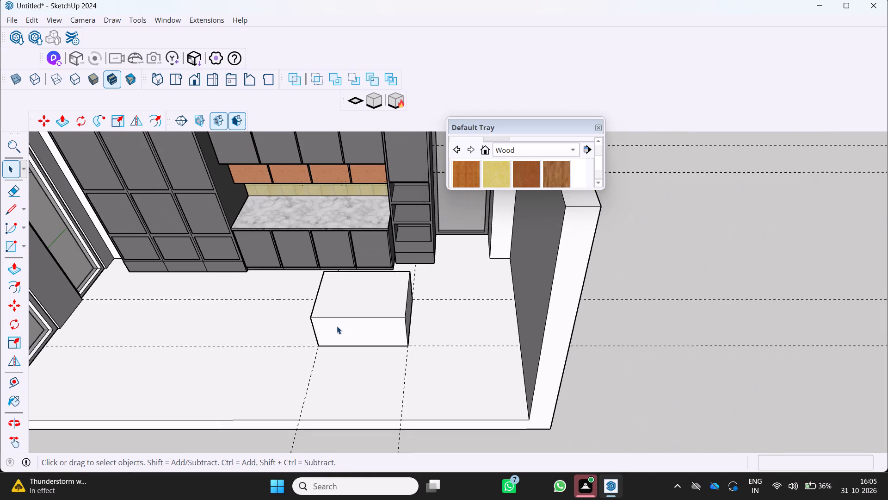
pyautogui.hscroll(-1, 337, 326)
pyautogui.keyDown('ctrl'); pyautogui.scroll(-1, 337, 326); pyautogui.keyUp('ctrl')
pyautogui.keyDown('ctrl'); pyautogui.hscroll(-1, 337, 326); pyautogui.keyUp('ctrl')
pyautogui.keyDown('ctrl'); pyautogui.scroll(-3, 337, 326); pyautogui.keyUp('ctrl')
pyautogui.click(373, 319)
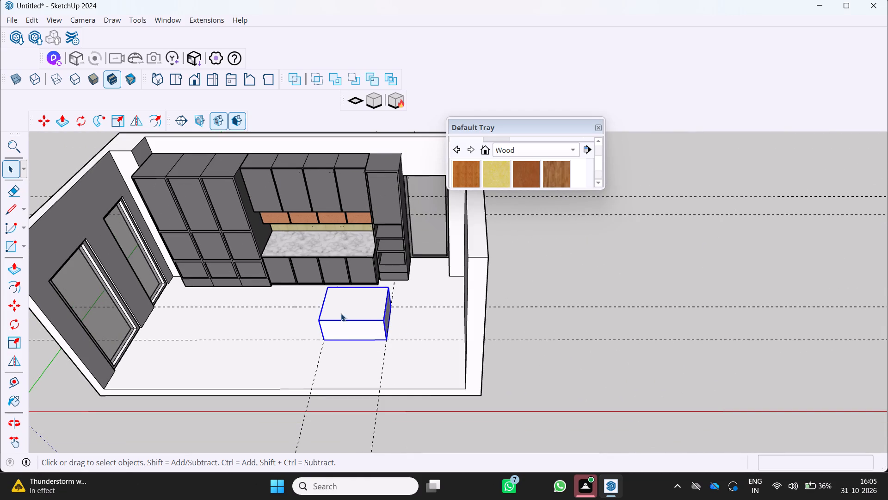
pyautogui.scroll(-1, 358, 380)
pyautogui.moveTo(366, 371); pyautogui.dragTo(444, 344, button='middle')
pyautogui.scroll(-3, 391, 359)
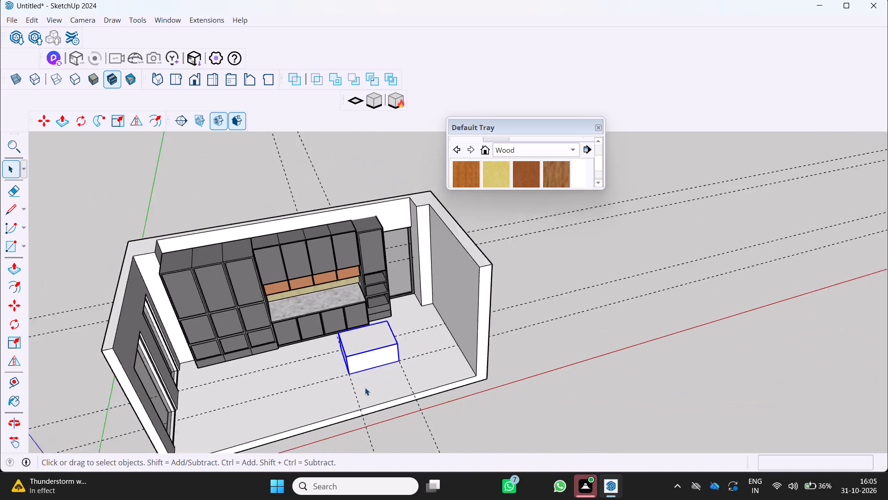
pyautogui.moveTo(367, 379); pyautogui.dragTo(358, 281, button='middle')
pyautogui.scroll(1, 358, 281)
pyautogui.scroll(3, 351, 399)
pyautogui.moveTo(358, 402); pyautogui.dragTo(418, 379, button='middle')
pyautogui.middleClick(418, 378)
pyautogui.scroll(2, 382, 371)
pyautogui.scroll(-2, 367, 366)
pyautogui.press('space')
pyautogui.moveTo(296, 387); pyautogui.dragTo(302, 393)
pyautogui.scroll(-1, 307, 384)
pyautogui.moveTo(307, 384); pyautogui.dragTo(282, 432, button='middle')
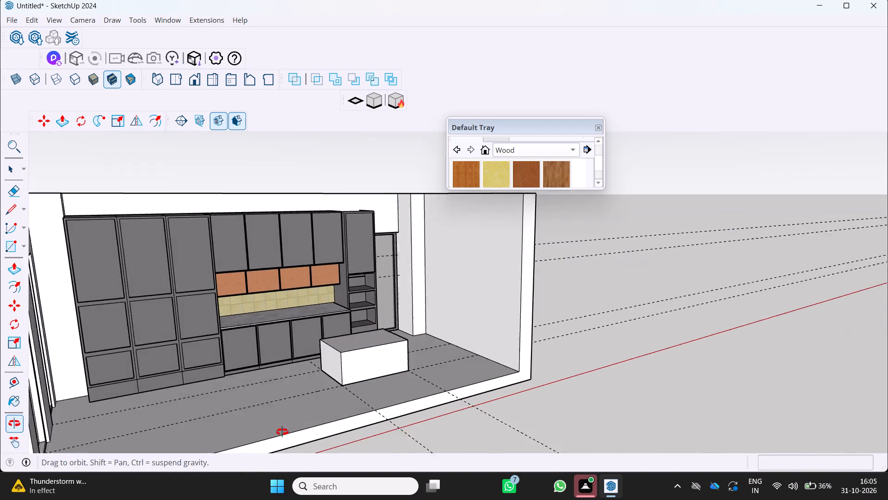
pyautogui.moveTo(282, 432); pyautogui.dragTo(277, 427, button='middle')
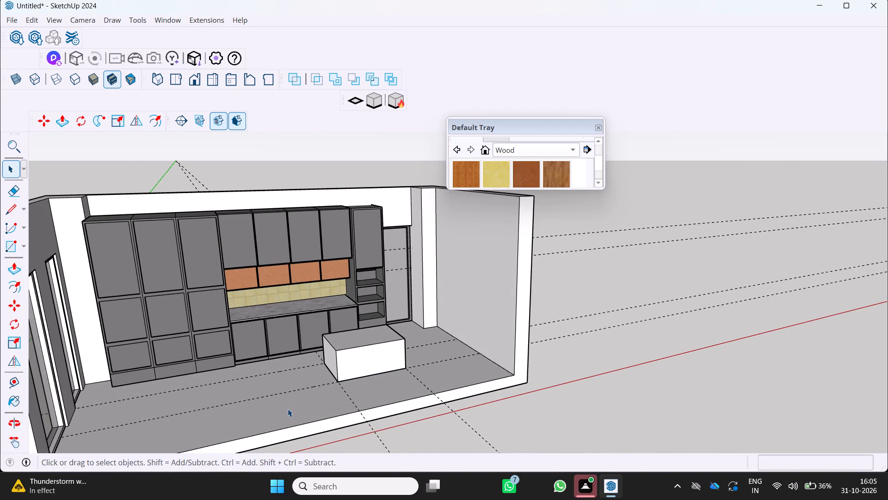
pyautogui.scroll(-2, 288, 408)
pyautogui.moveTo(354, 377); pyautogui.dragTo(325, 403, button='middle')
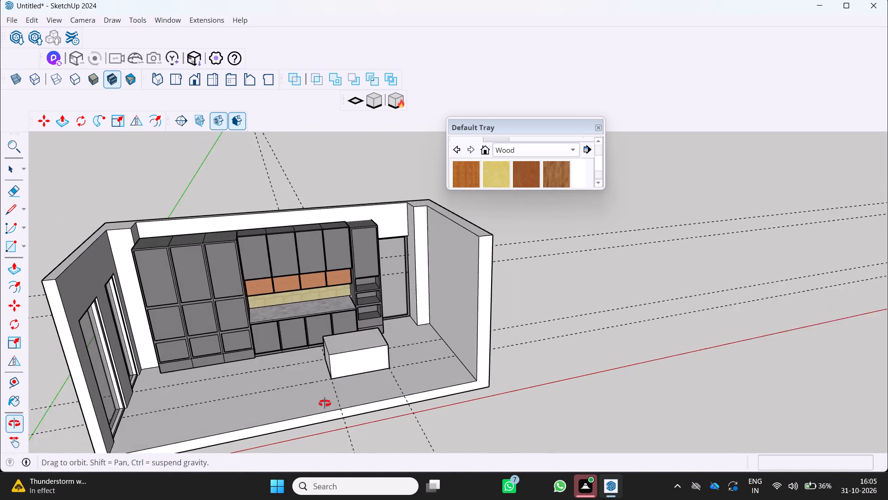
pyautogui.moveTo(325, 403); pyautogui.dragTo(319, 403, button='middle')
pyautogui.middleClick(319, 395)
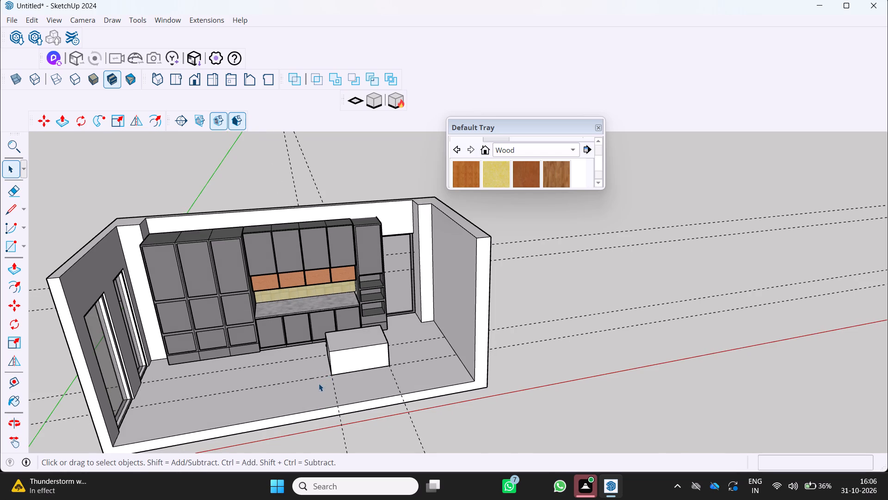
pyautogui.moveTo(324, 399); pyautogui.dragTo(342, 367, button='middle')
pyautogui.scroll(-1, 342, 374)
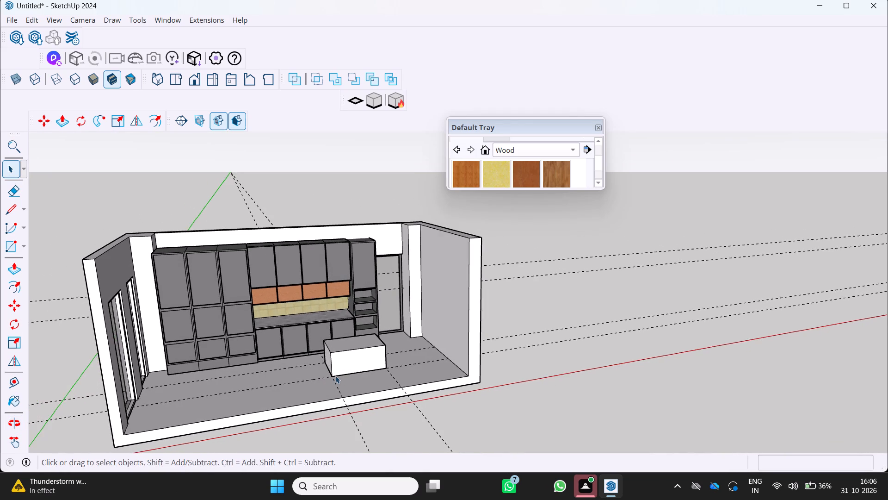
pyautogui.moveTo(335, 375); pyautogui.dragTo(308, 360, button='middle')
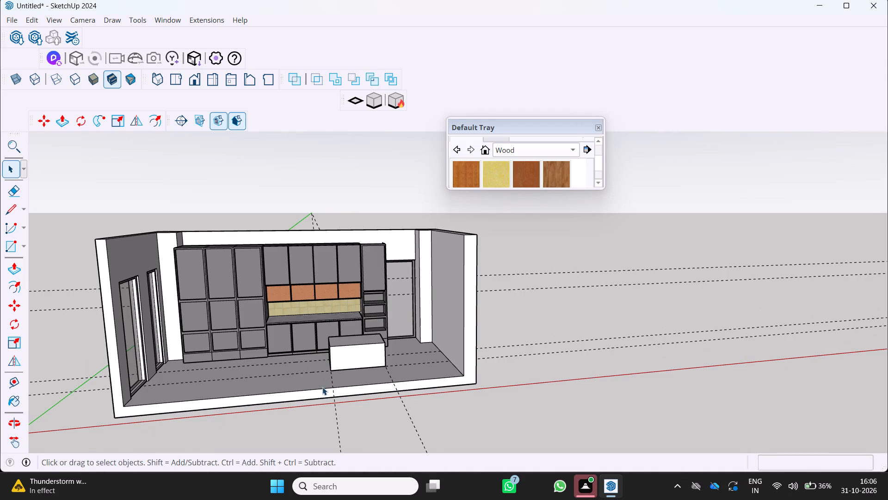
pyautogui.scroll(1, 322, 388)
pyautogui.moveTo(322, 387); pyautogui.dragTo(323, 367, button='middle')
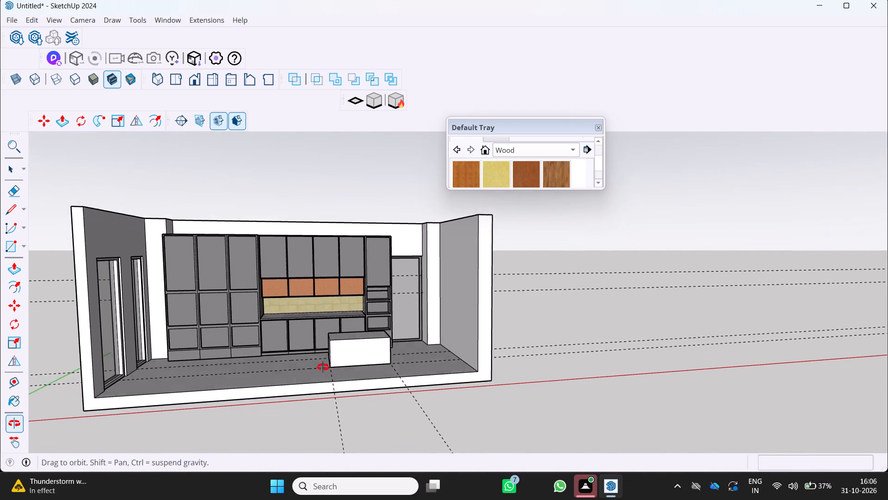
pyautogui.moveTo(323, 367); pyautogui.dragTo(323, 367, button='middle')
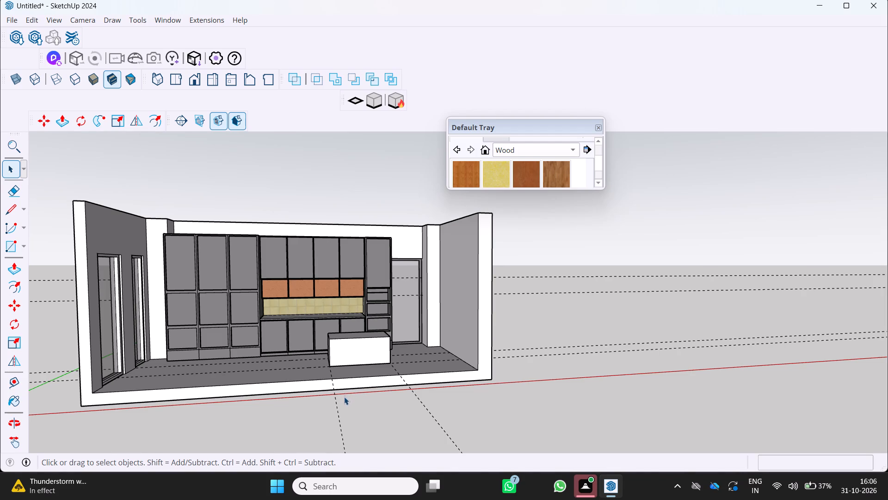
pyautogui.moveTo(347, 360); pyautogui.dragTo(351, 393, button='middle')
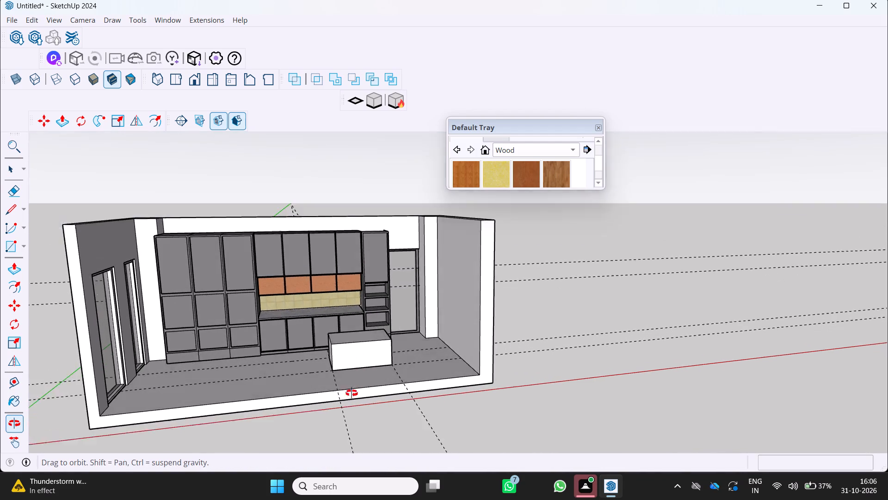
pyautogui.moveTo(351, 393); pyautogui.dragTo(345, 405, button='middle')
pyautogui.middleClick(344, 405)
# Place a guide lengthwise through the middle of the block's top, about 1.98' in from its window-side edge.
pyautogui.scroll(1, 332, 366)
pyautogui.moveTo(327, 357); pyautogui.dragTo(325, 394, button='middle')
pyautogui.scroll(2, 357, 337)
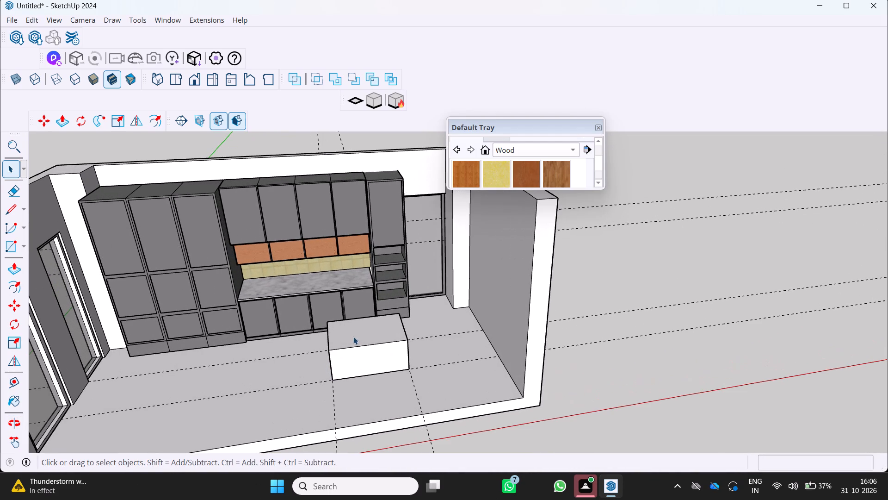
pyautogui.press('t')
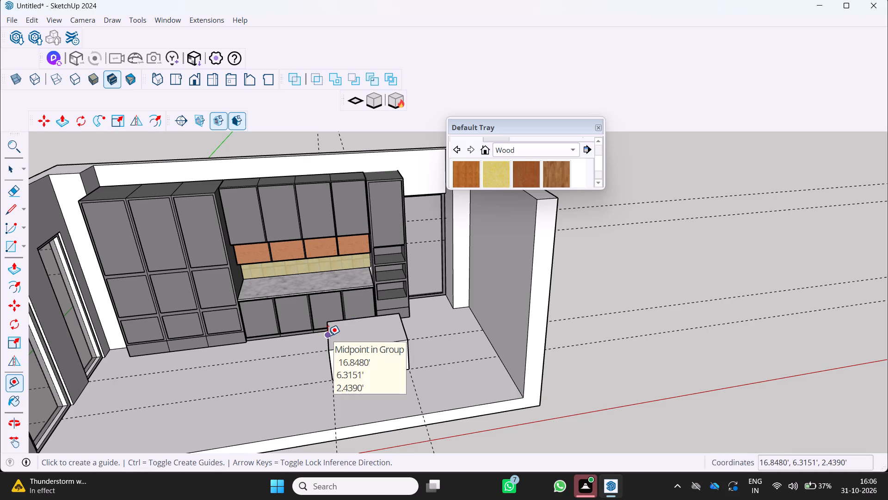
pyautogui.click(328, 336)
pyautogui.click(367, 338)
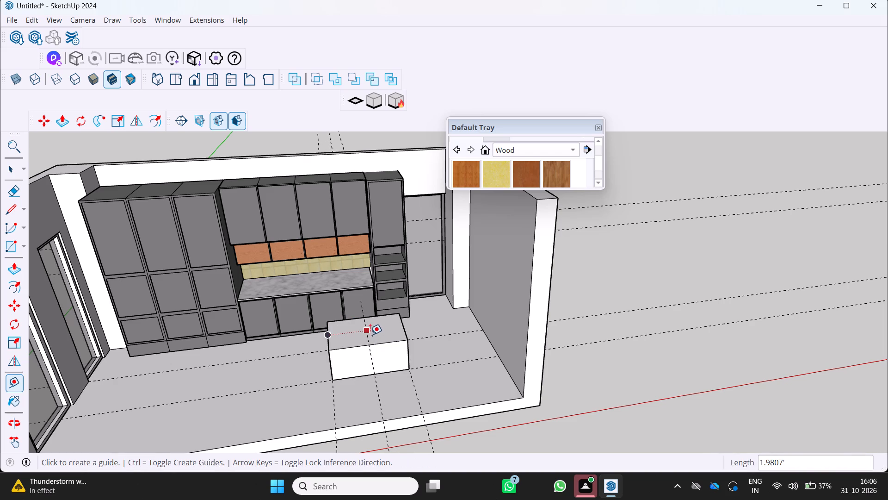
pyautogui.click(367, 332)
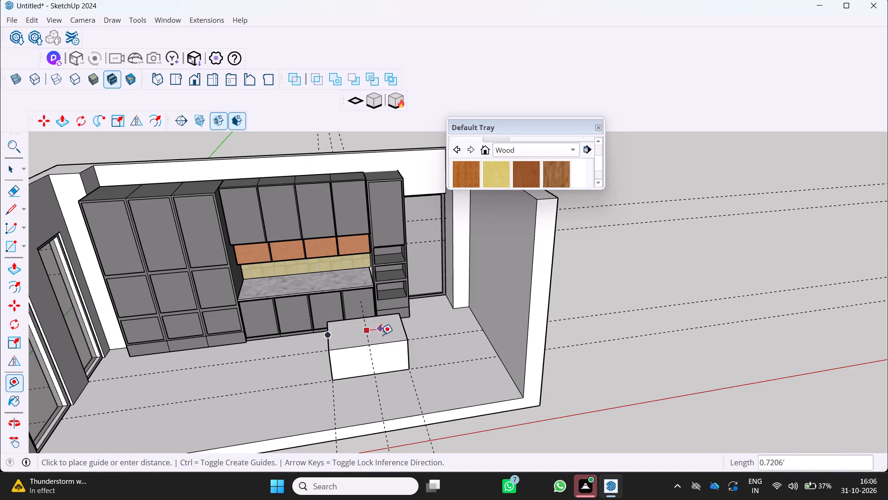
pyautogui.press('Escape')
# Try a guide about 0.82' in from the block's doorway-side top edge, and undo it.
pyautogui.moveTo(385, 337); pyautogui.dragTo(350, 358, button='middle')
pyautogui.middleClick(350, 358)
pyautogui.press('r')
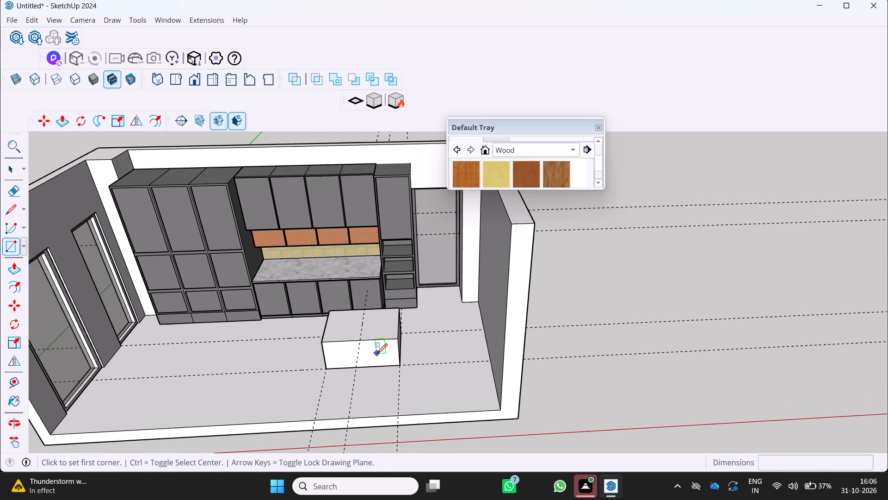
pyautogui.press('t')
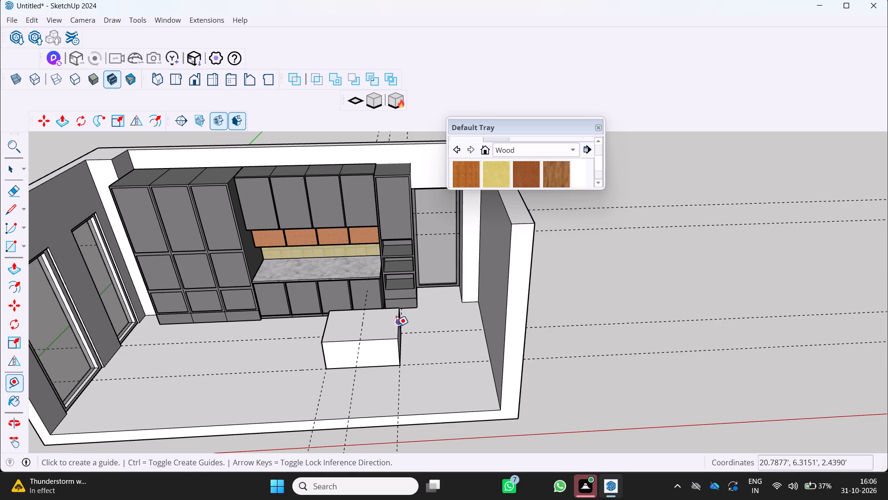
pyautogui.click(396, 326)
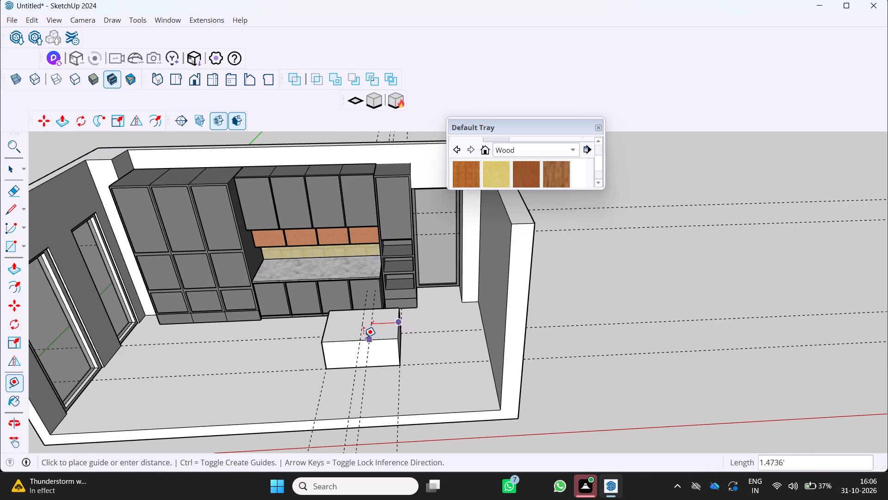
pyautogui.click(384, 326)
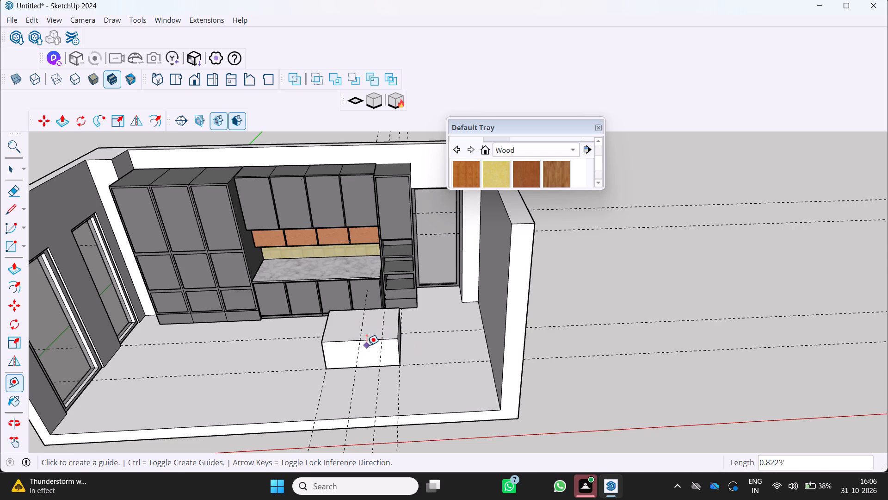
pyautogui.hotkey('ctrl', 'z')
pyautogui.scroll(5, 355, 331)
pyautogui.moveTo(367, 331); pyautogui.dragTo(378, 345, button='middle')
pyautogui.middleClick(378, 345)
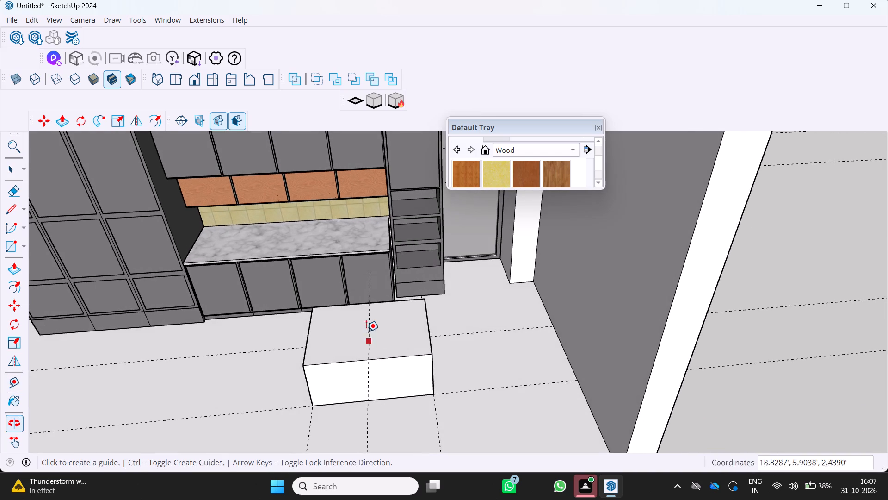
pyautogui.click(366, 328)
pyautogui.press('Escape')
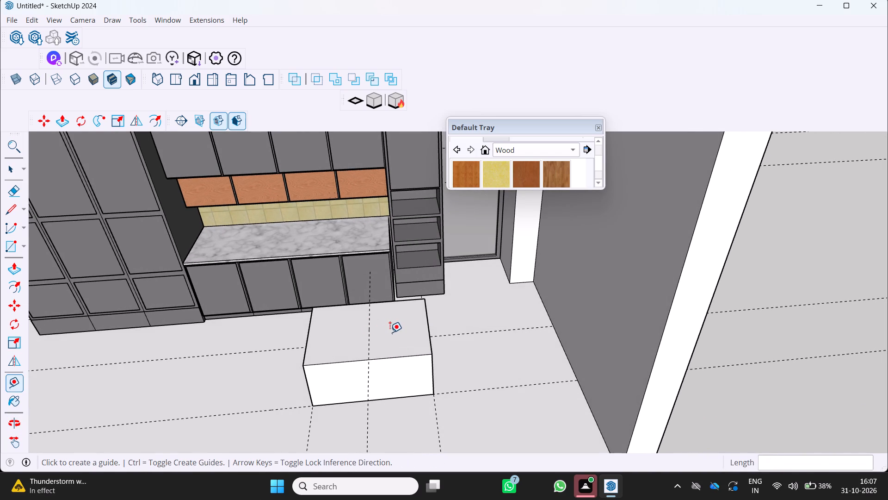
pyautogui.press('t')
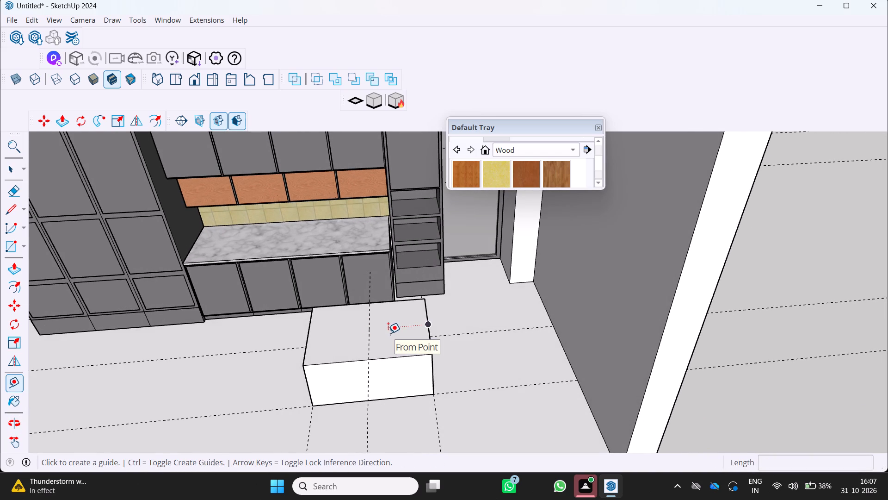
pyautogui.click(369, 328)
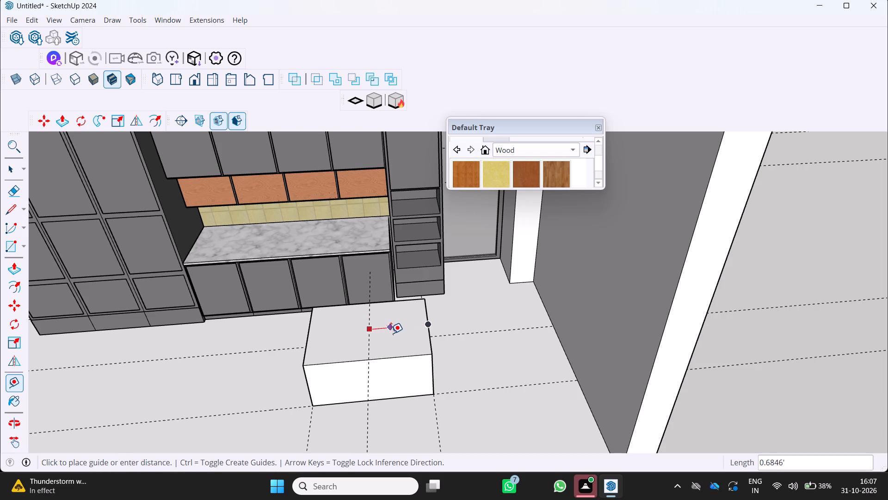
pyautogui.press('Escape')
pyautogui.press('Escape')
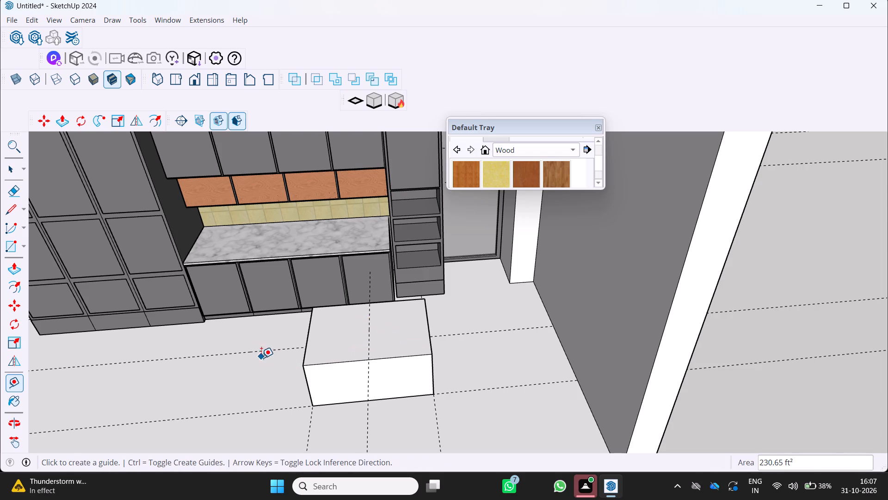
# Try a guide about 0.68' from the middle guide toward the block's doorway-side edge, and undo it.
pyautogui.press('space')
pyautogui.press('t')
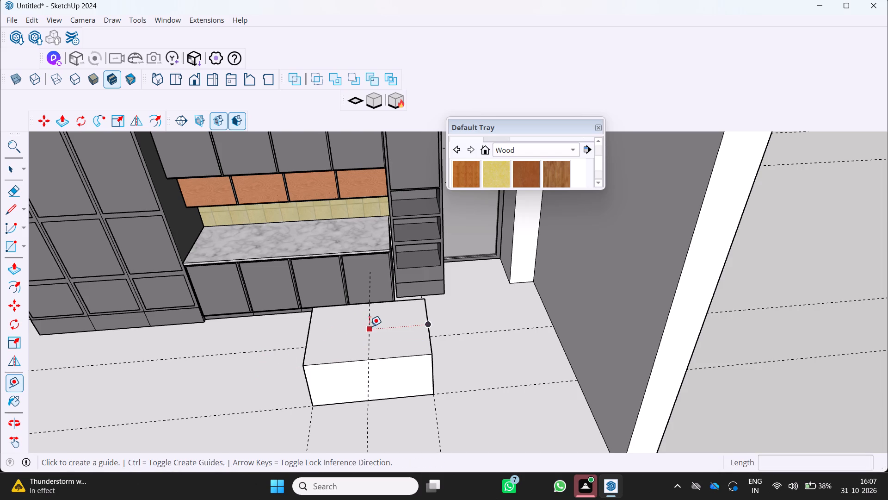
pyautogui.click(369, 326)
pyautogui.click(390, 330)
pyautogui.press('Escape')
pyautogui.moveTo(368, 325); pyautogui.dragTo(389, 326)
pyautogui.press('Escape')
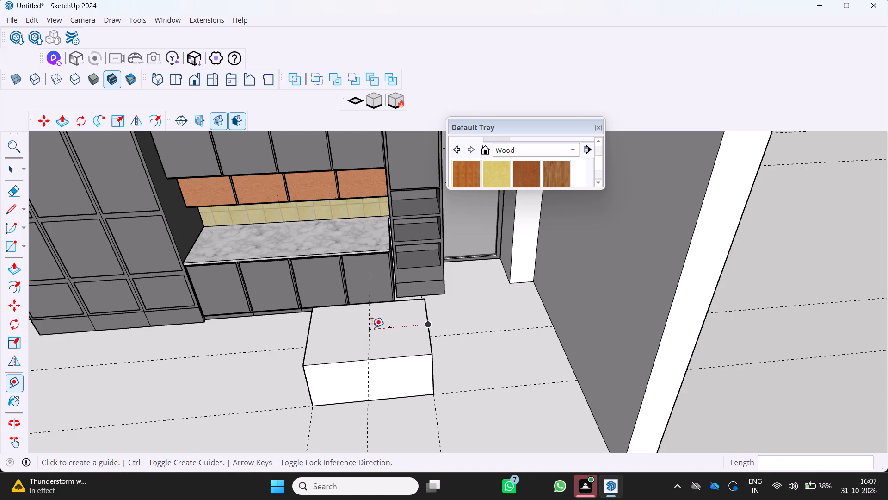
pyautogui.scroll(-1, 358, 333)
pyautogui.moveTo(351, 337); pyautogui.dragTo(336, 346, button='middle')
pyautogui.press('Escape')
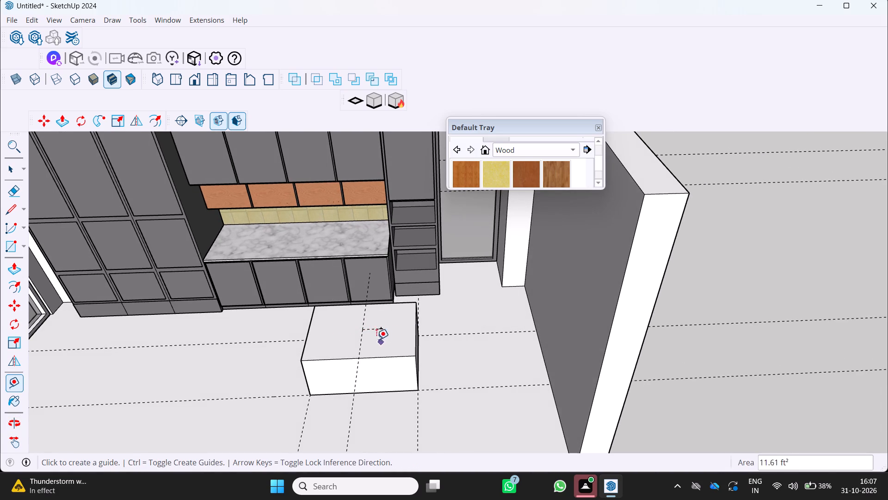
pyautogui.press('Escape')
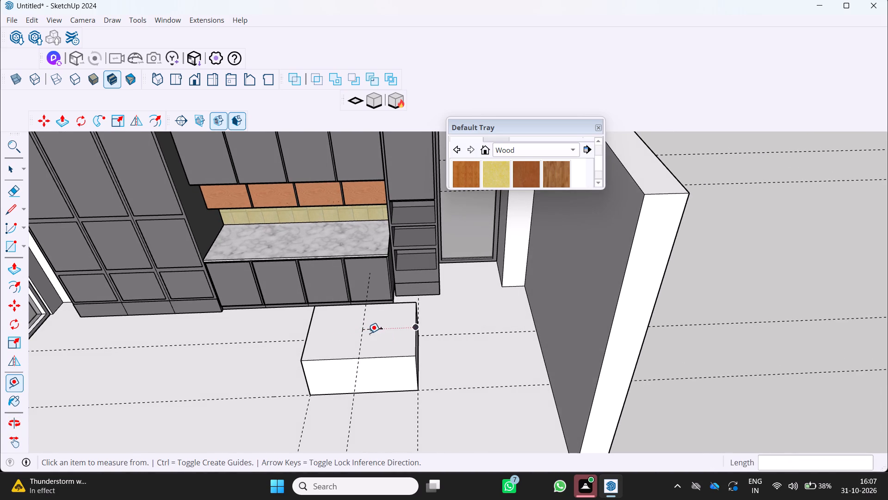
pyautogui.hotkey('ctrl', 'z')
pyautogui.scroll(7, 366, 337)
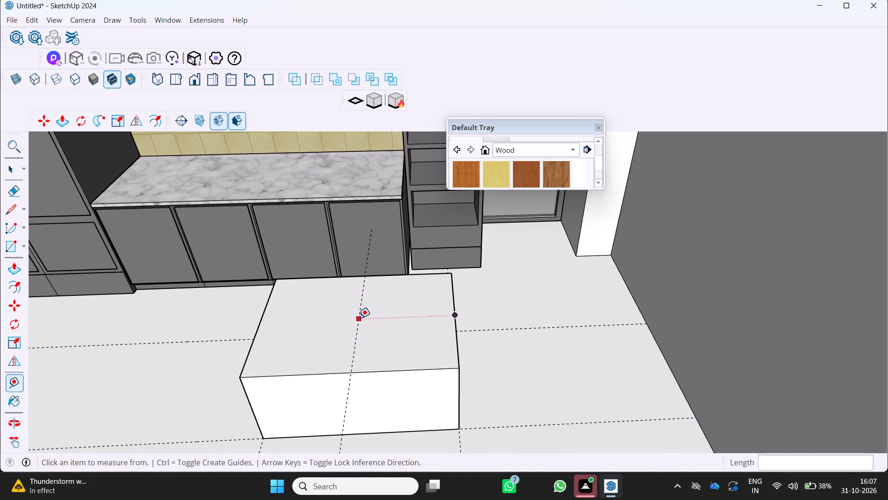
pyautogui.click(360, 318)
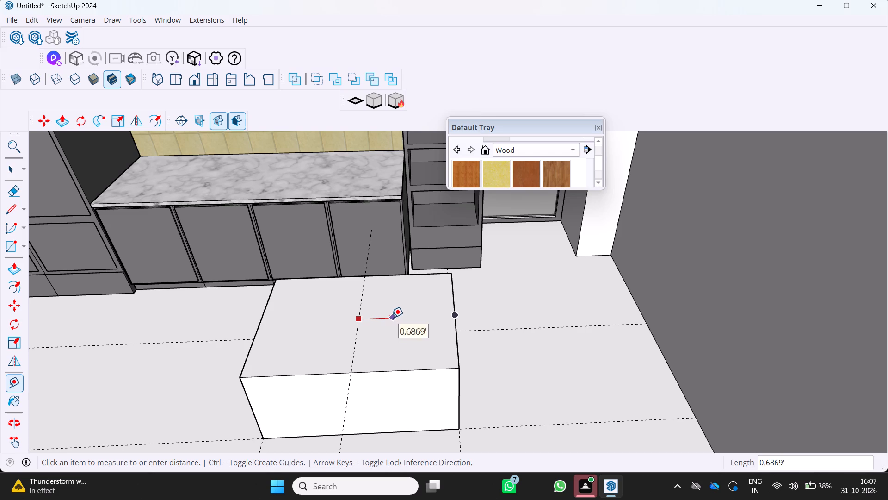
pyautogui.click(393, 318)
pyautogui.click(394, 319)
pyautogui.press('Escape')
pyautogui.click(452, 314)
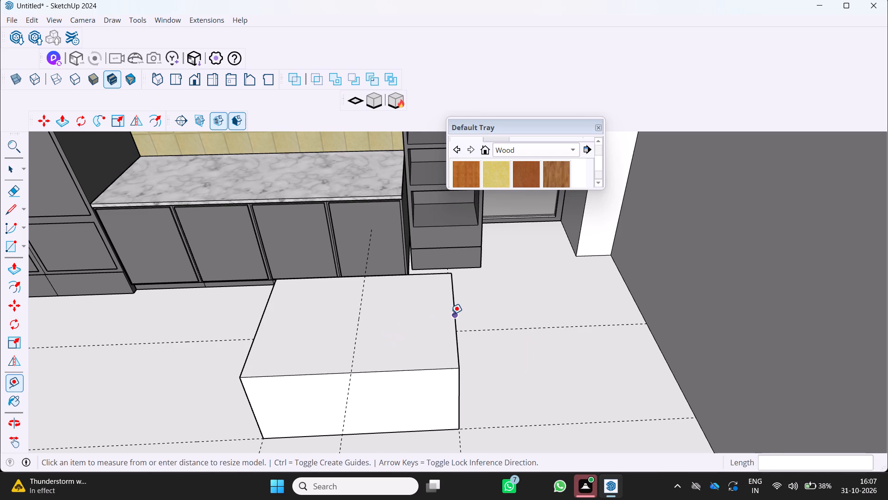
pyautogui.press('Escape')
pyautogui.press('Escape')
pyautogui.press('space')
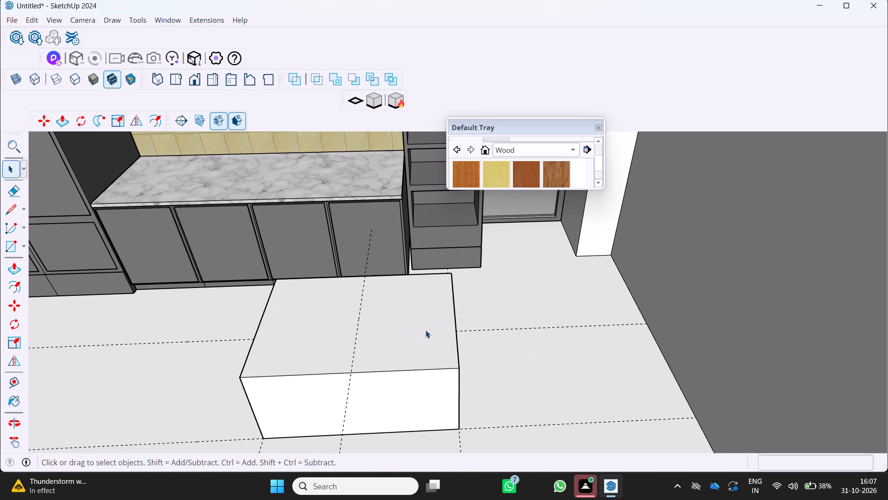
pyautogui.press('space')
# Place a lengthwise guide on the block's top about 1.22' in from its doorway-side edge.
pyautogui.press('t')
pyautogui.moveTo(454, 313); pyautogui.dragTo(450, 312)
pyautogui.click(395, 311)
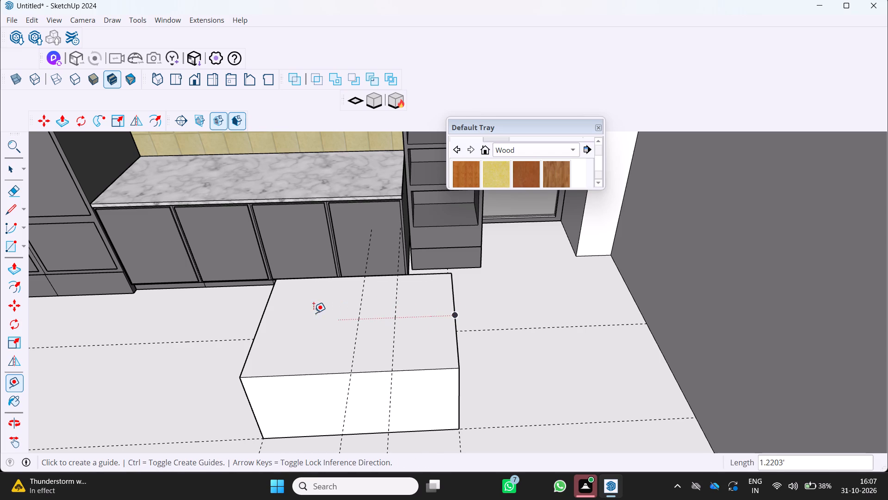
# Place a matching lengthwise guide about 1.22' in from the window-side edge of the block's top.
pyautogui.press('space')
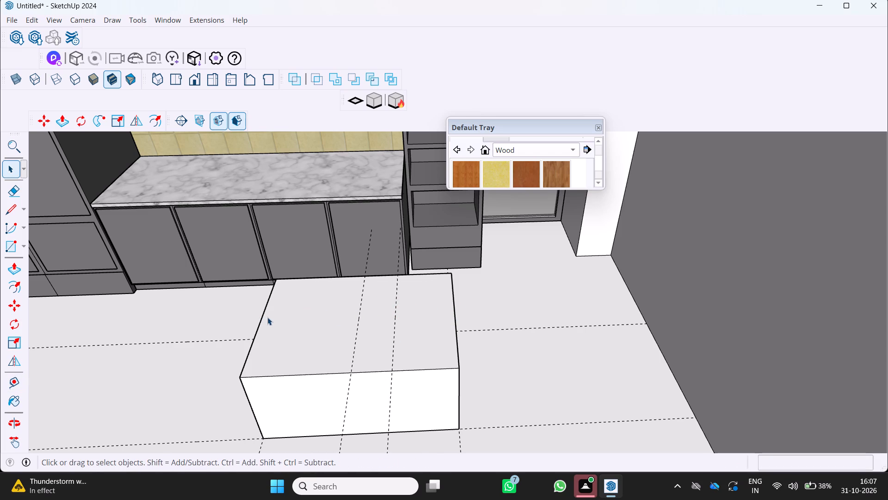
pyautogui.press('t')
pyautogui.click(259, 319)
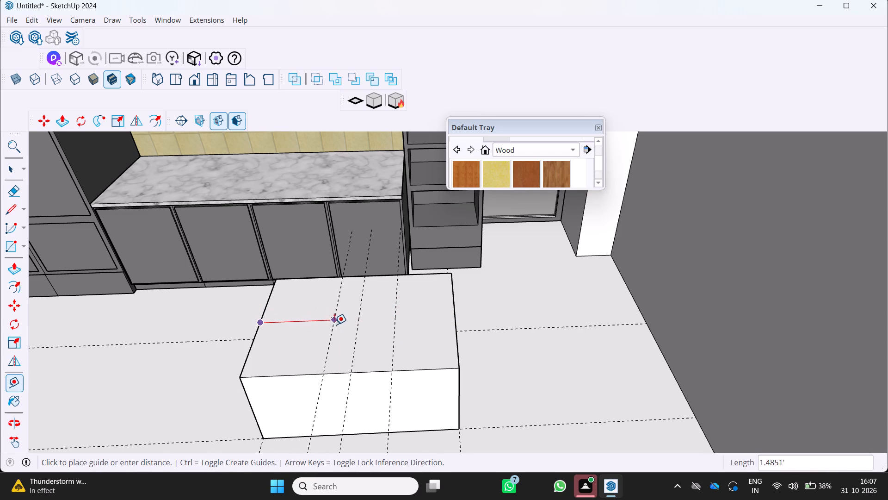
pyautogui.moveTo(321, 321); pyautogui.dragTo(327, 325)
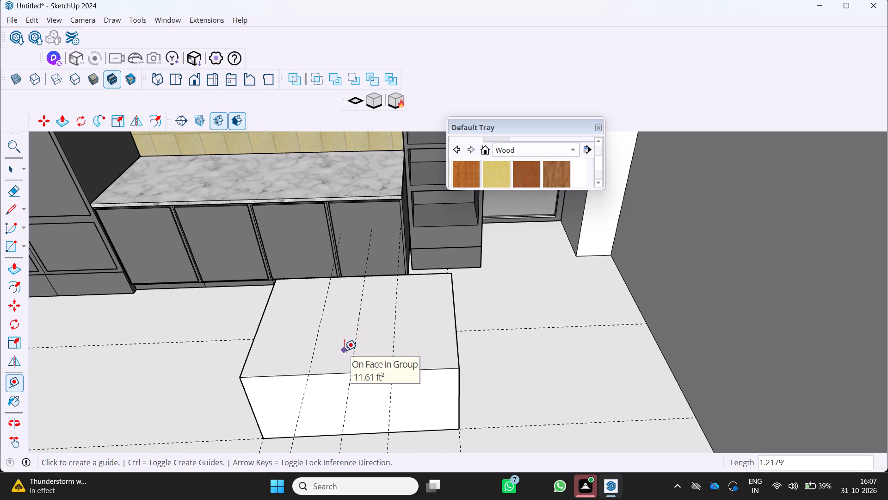
# Place two crosswise guides on the block's top, about 0.49' in from the cabinet-side edge and about 0.98' beyond that.
pyautogui.moveTo(377, 280); pyautogui.dragTo(391, 297, button='middle')
pyautogui.middleClick(391, 297)
pyautogui.scroll(2, 368, 284)
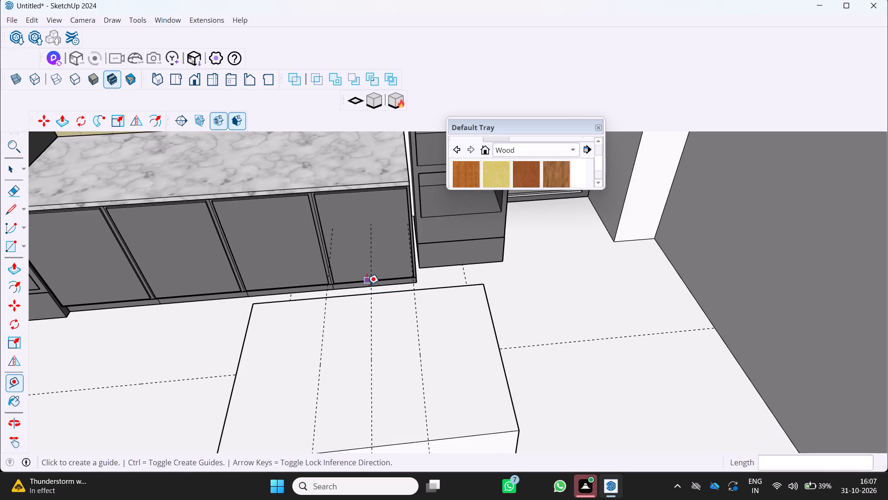
pyautogui.click(352, 295)
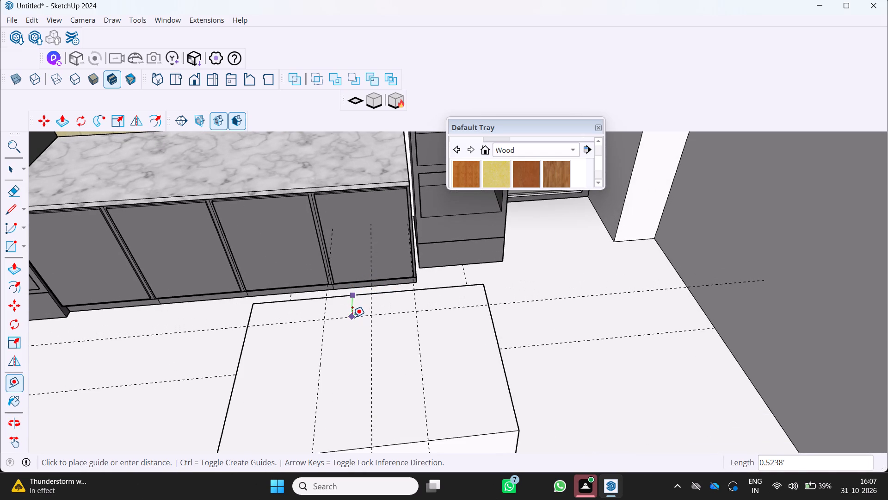
pyautogui.click(352, 316)
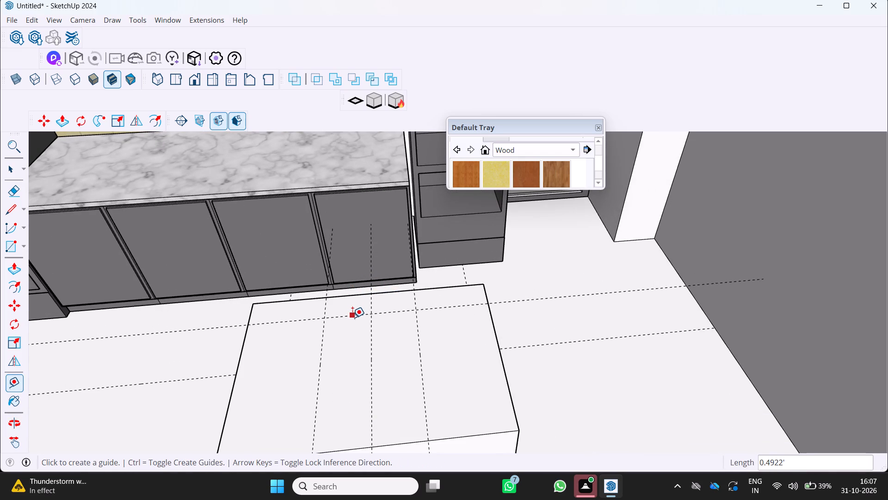
pyautogui.click(352, 315)
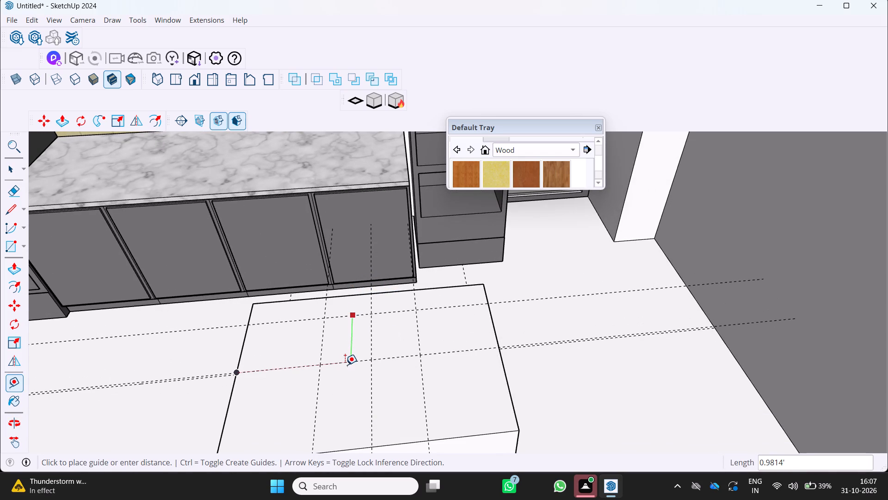
pyautogui.click(345, 363)
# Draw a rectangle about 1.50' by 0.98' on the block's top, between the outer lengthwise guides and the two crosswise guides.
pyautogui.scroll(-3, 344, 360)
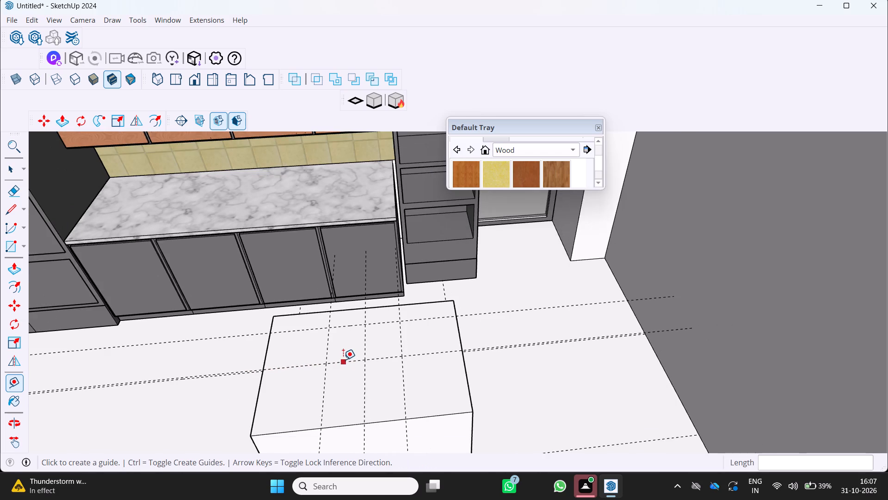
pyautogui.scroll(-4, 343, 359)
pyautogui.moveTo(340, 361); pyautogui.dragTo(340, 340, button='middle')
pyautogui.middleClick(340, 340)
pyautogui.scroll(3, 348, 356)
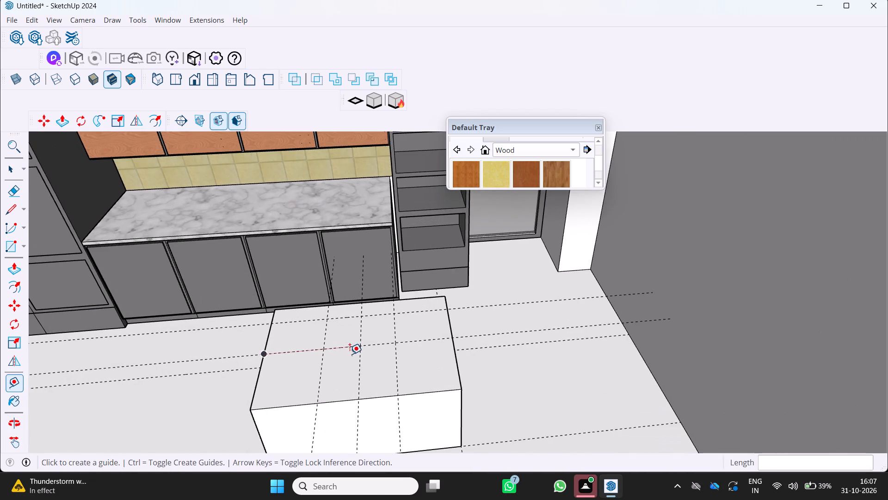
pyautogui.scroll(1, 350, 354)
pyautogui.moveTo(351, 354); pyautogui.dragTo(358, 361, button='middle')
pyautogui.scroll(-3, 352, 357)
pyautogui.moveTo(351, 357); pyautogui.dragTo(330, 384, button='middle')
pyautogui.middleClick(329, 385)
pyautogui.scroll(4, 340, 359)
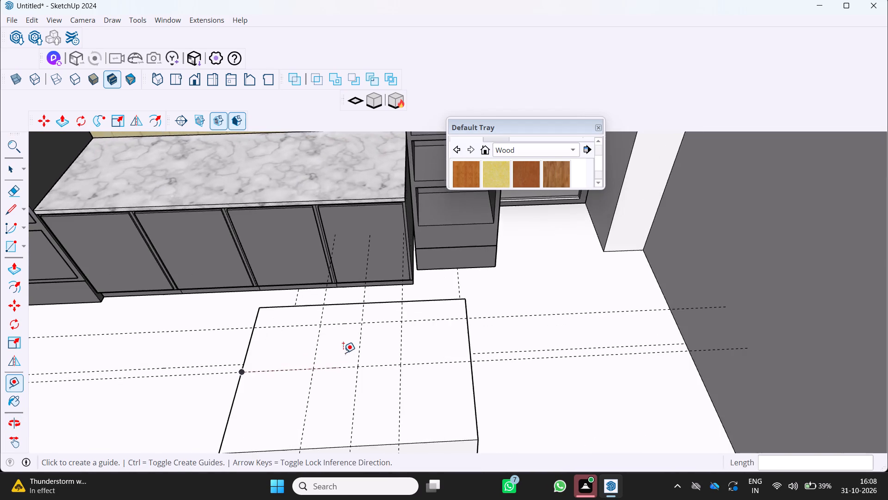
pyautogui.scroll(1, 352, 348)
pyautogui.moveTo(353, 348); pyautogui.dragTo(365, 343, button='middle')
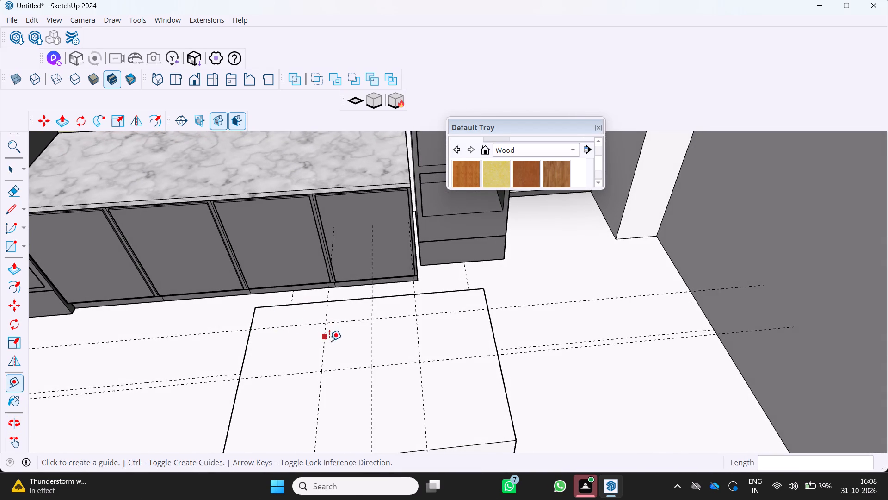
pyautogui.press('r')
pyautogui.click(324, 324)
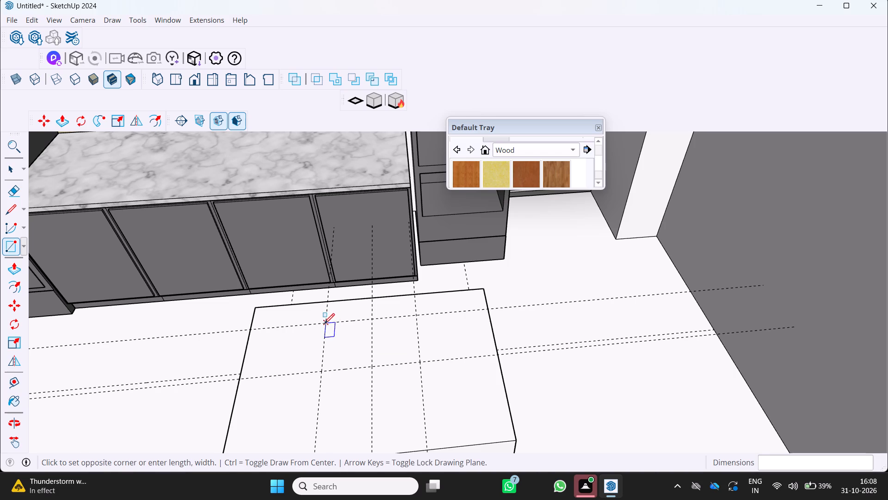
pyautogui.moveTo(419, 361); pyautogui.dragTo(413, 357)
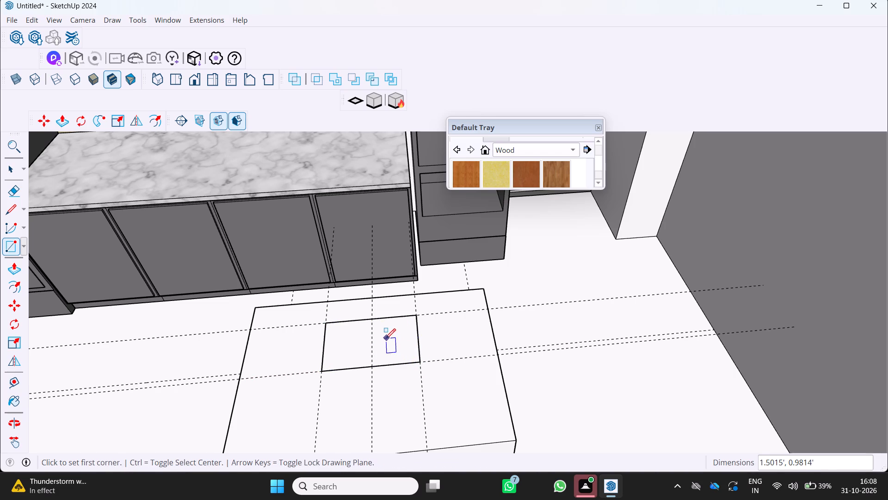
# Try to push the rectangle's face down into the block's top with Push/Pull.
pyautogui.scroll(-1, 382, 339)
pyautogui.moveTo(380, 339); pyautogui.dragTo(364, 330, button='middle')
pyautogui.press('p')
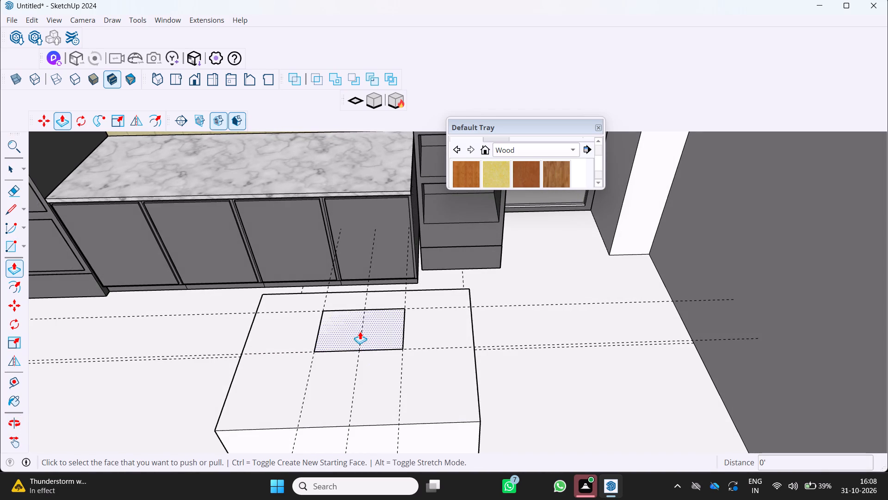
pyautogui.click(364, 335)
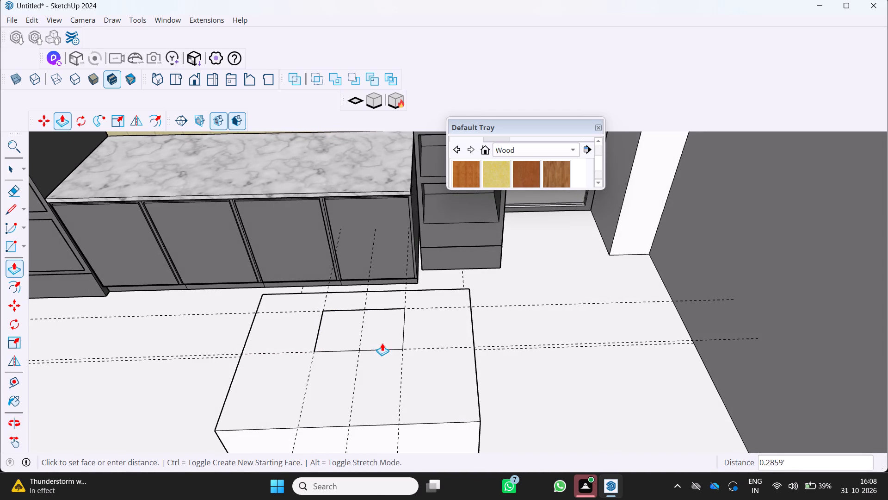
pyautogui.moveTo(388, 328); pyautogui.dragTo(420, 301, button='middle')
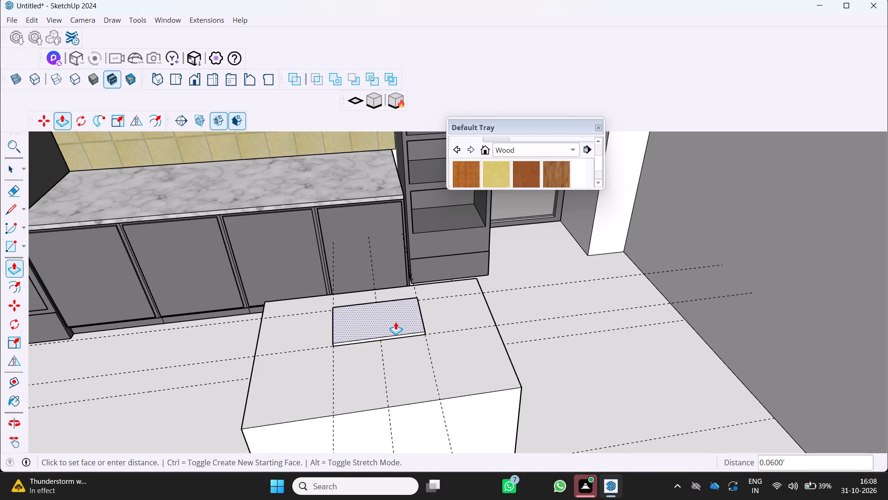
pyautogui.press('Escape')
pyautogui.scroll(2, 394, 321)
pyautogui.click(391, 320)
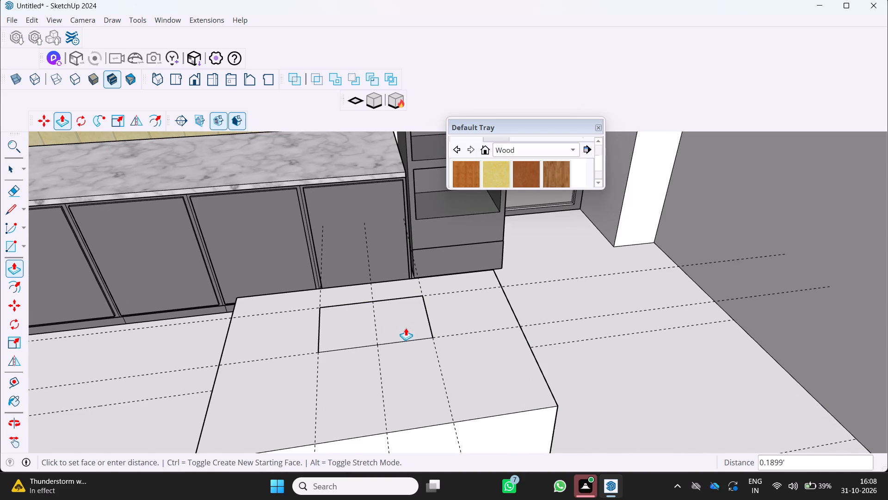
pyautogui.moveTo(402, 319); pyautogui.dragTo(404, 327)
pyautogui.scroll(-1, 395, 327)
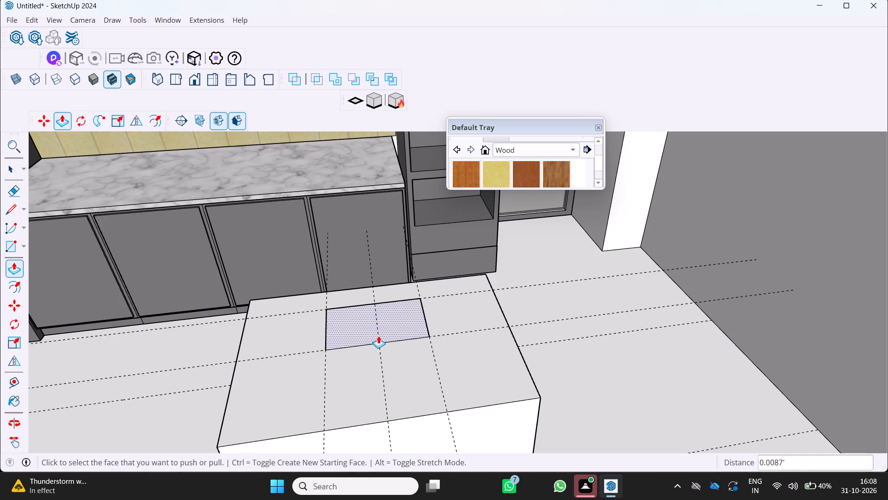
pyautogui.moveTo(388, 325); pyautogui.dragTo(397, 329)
# Redraw the rectangle about 1.50' by 0.98' between the guide intersections on the block's top.
pyautogui.scroll(2, 390, 329)
pyautogui.moveTo(377, 325); pyautogui.dragTo(358, 303, button='middle')
pyautogui.middleClick(358, 302)
pyautogui.scroll(4, 360, 300)
pyautogui.moveTo(350, 292); pyautogui.dragTo(327, 235, button='middle')
pyautogui.scroll(1, 339, 267)
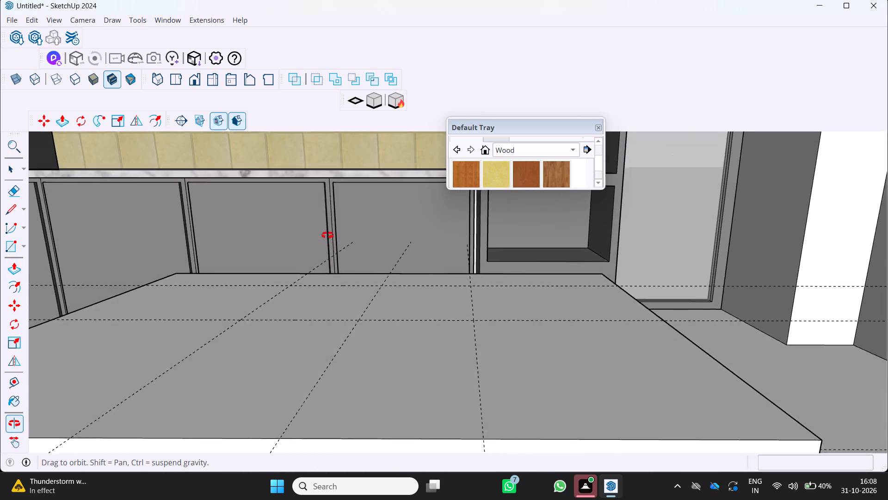
pyautogui.moveTo(327, 235); pyautogui.dragTo(352, 280, button='middle')
pyautogui.middleClick(351, 292)
pyautogui.moveTo(350, 295); pyautogui.dragTo(349, 299, button='middle')
pyautogui.middleClick(348, 301)
pyautogui.moveTo(330, 325); pyautogui.dragTo(302, 340, button='middle')
pyautogui.press('t')
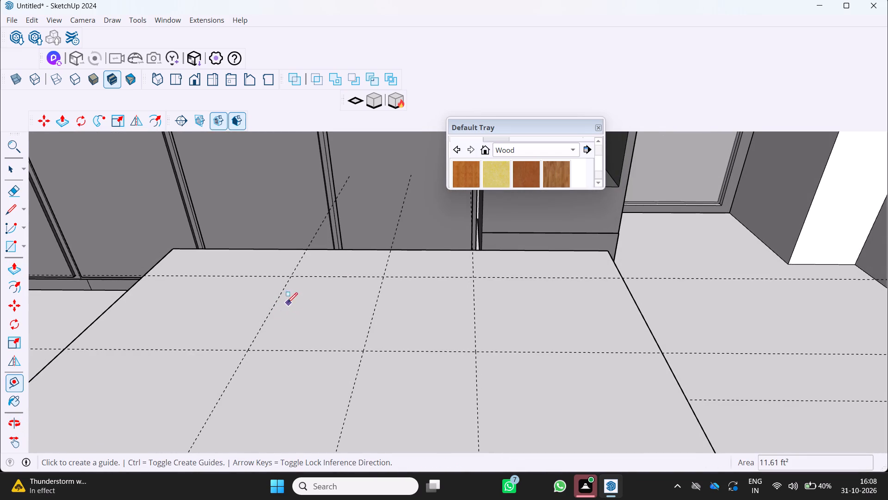
pyautogui.press('r')
pyautogui.moveTo(290, 276); pyautogui.dragTo(295, 277)
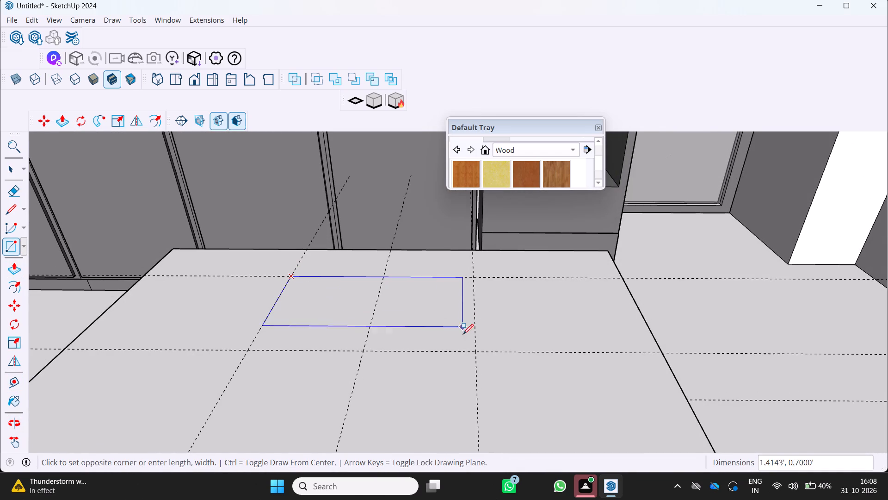
pyautogui.click(476, 353)
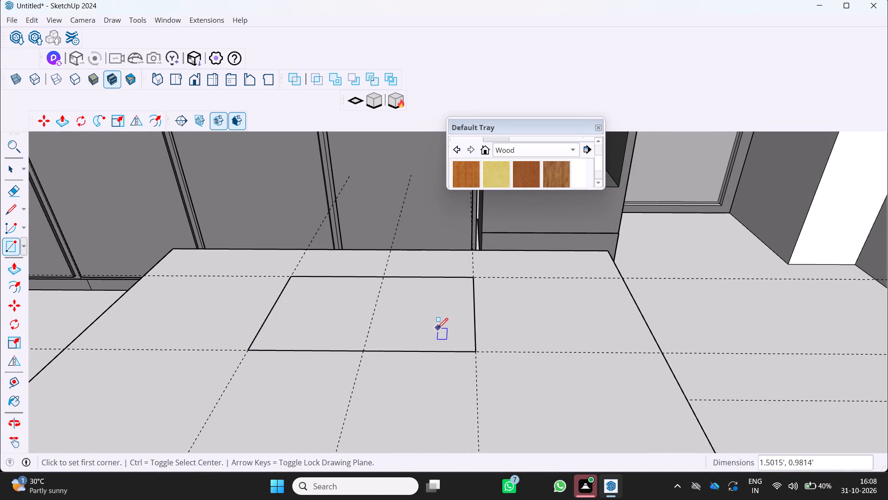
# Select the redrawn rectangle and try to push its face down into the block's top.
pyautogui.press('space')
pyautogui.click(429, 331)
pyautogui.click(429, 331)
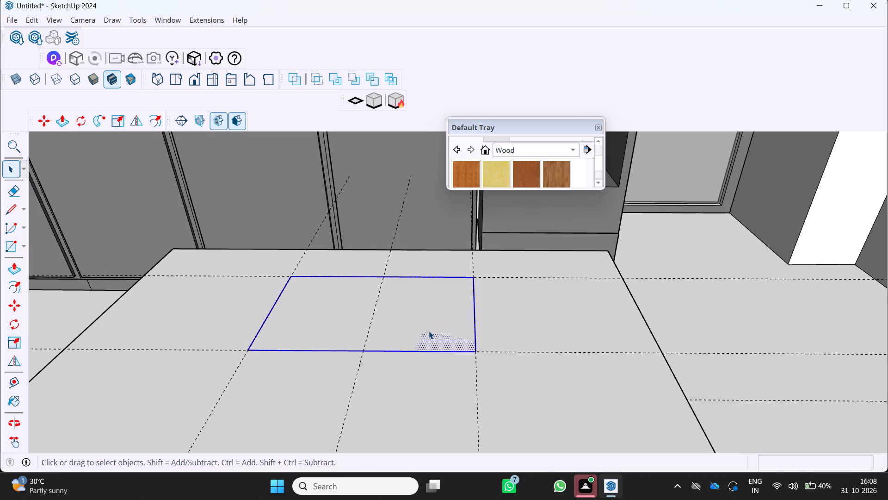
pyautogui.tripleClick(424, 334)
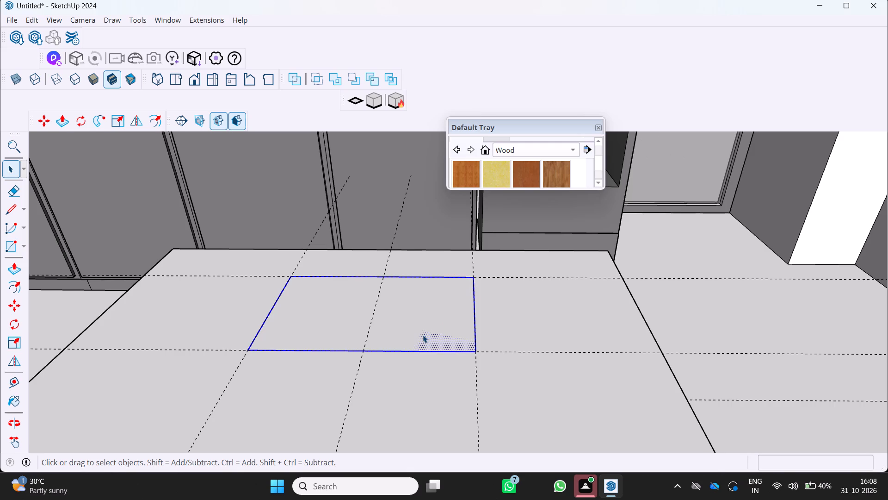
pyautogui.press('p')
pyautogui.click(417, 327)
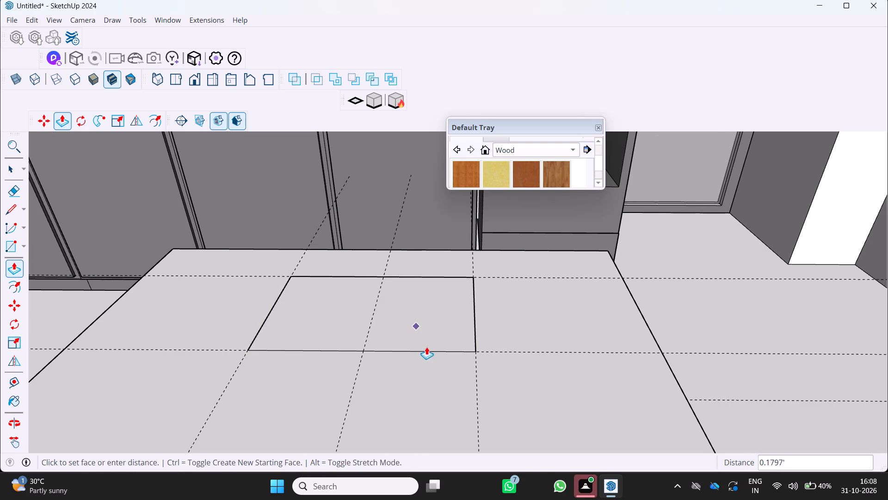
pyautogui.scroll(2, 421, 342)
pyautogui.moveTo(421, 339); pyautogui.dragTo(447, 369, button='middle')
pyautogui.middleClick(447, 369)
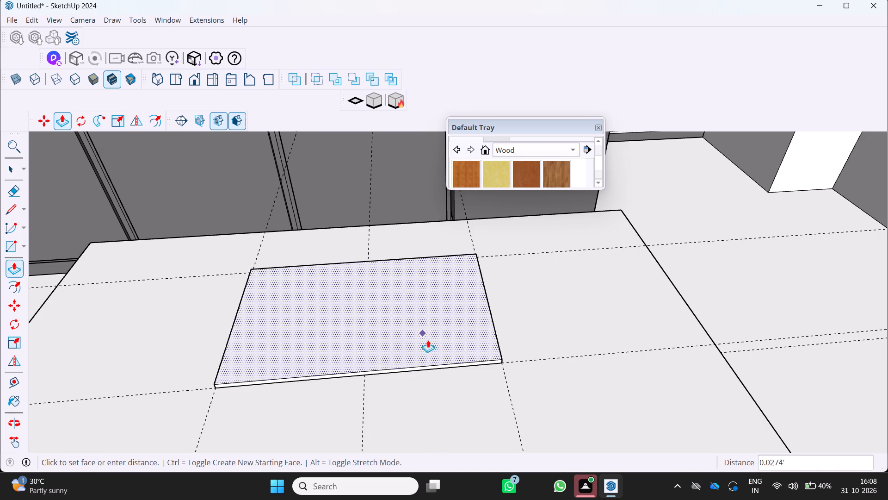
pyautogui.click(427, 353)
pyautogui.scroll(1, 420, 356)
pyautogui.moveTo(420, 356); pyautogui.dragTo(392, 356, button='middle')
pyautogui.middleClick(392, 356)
# Select the rectangle's face again and push it down about 0.12' into the block's top.
pyautogui.press('space')
pyautogui.doubleClick(429, 333)
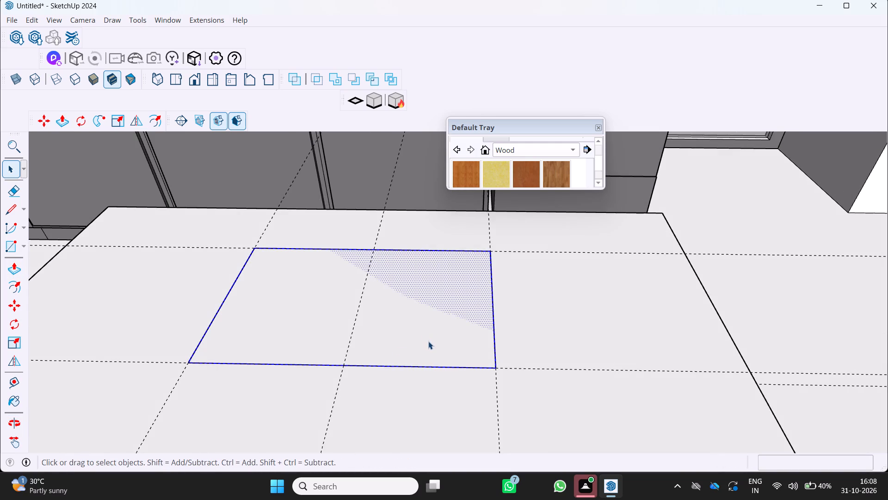
pyautogui.tripleClick(428, 344)
pyautogui.doubleClick(426, 344)
pyautogui.press('p')
pyautogui.moveTo(437, 293); pyautogui.dragTo(443, 309)
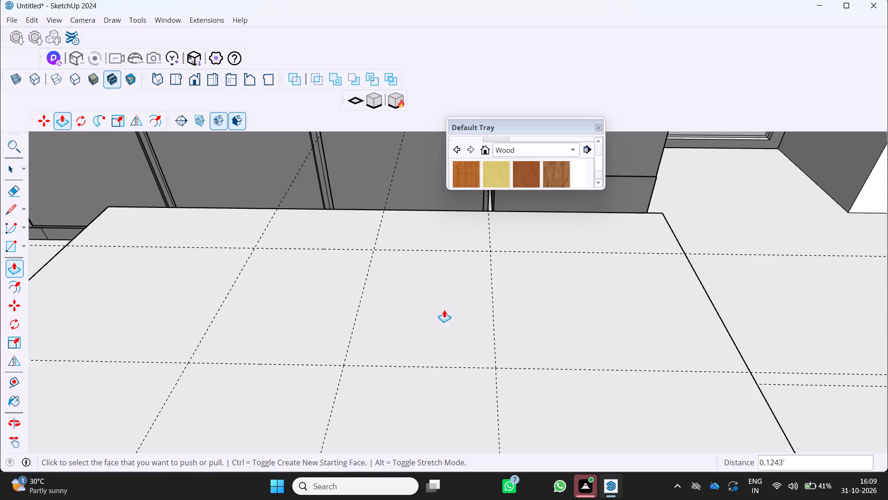
# Undo the recess push on the block's top, going back to the flat rectangle outline.
pyautogui.moveTo(440, 315); pyautogui.dragTo(356, 199, button='middle')
pyautogui.middleClick(356, 199)
pyautogui.moveTo(355, 280); pyautogui.dragTo(401, 291, button='middle')
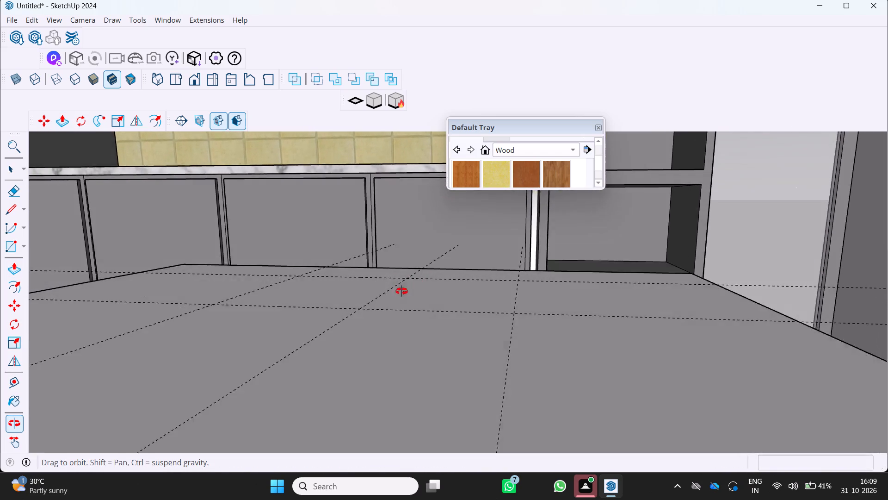
pyautogui.moveTo(401, 291); pyautogui.dragTo(429, 314, button='middle')
pyautogui.middleClick(430, 313)
pyautogui.scroll(-3, 430, 311)
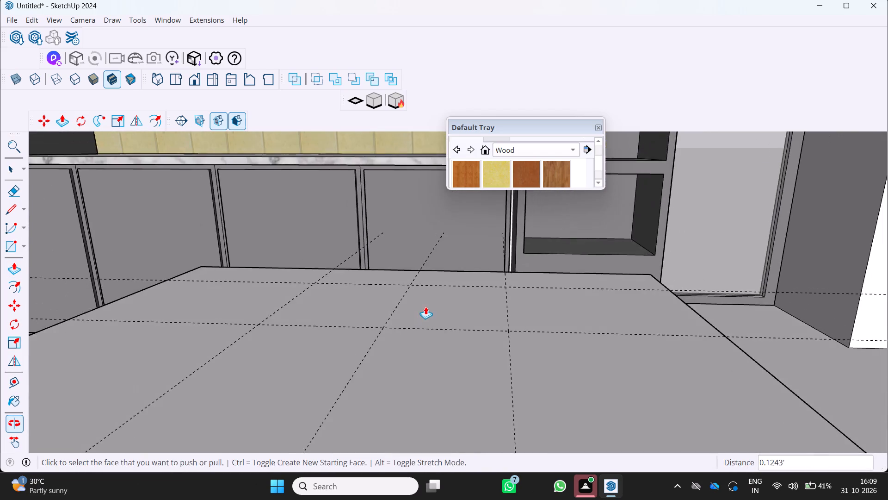
pyautogui.scroll(-5, 425, 306)
pyautogui.moveTo(393, 306); pyautogui.dragTo(404, 349, button='middle')
pyautogui.hotkey('ctrl', 'z')
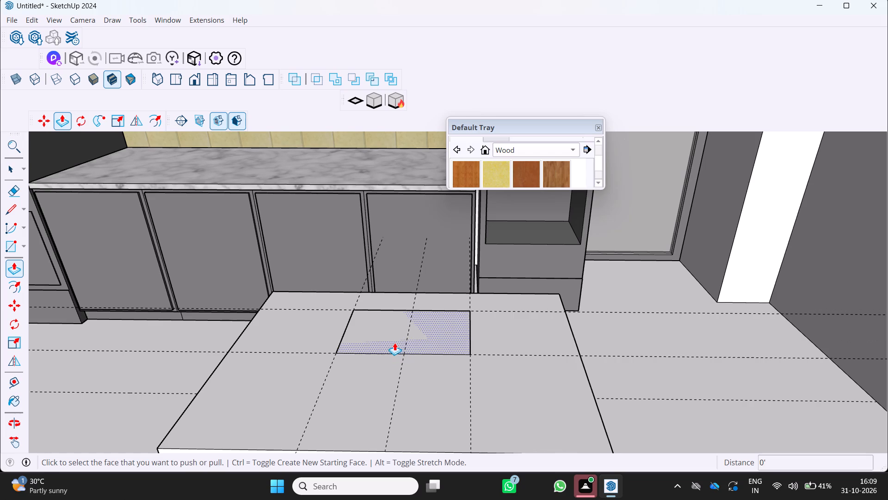
pyautogui.hotkey('ctrl', 'z')
pyautogui.hotkey('ctrl', 'x')
pyautogui.hotkey('ctrl', 'x')
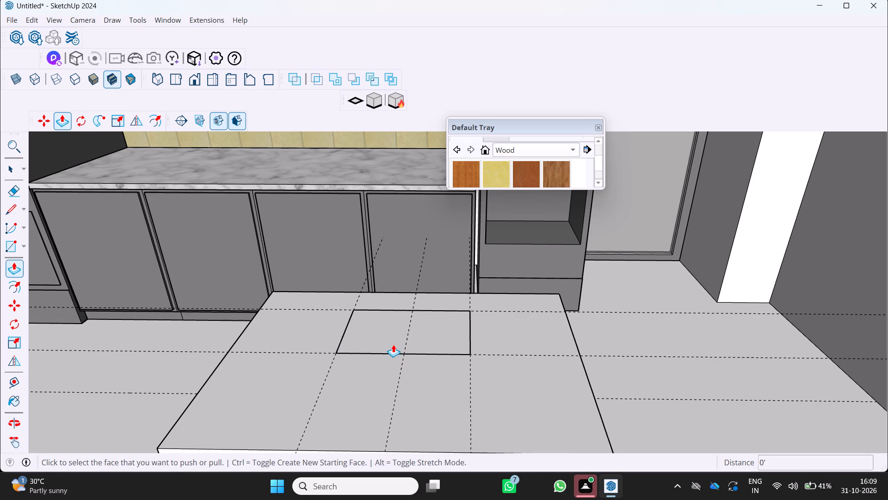
pyautogui.hotkey('ctrl', 'x')
pyautogui.scroll(-4, 386, 347)
pyautogui.moveTo(370, 338); pyautogui.dragTo(382, 375, button='middle')
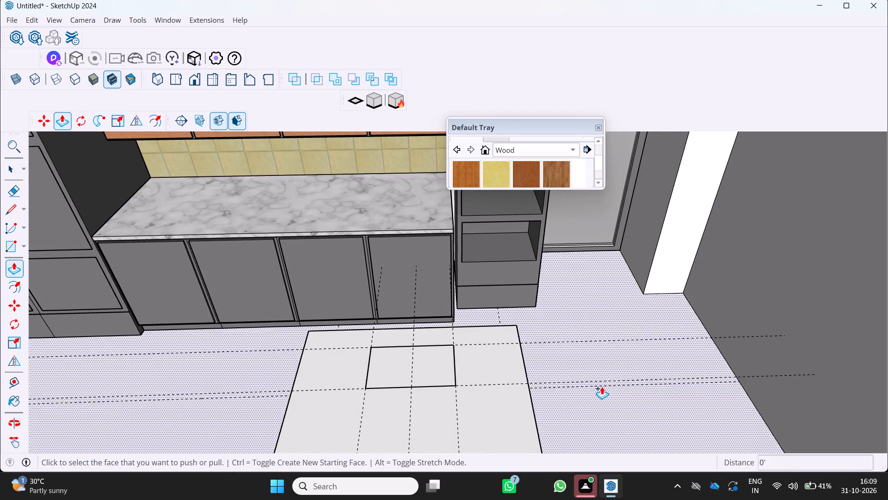
# Delete all guides in the model.
pyautogui.click(162, 19)
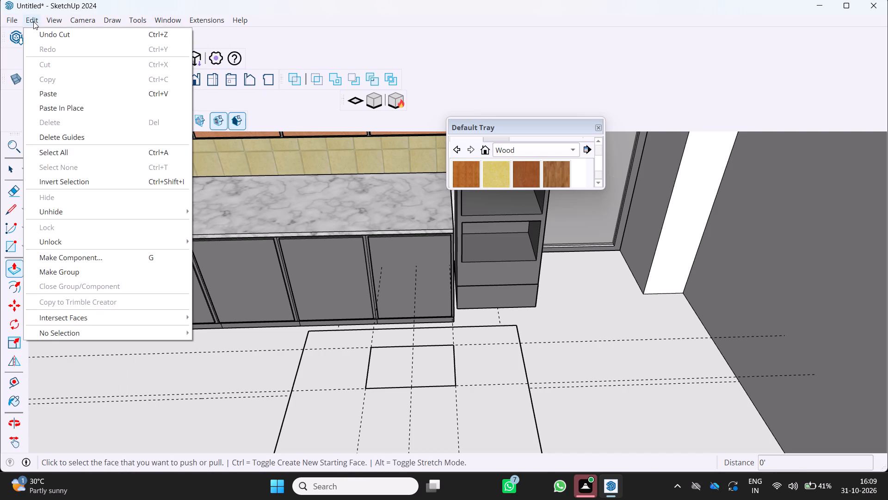
pyautogui.click(34, 21)
pyautogui.click(34, 19)
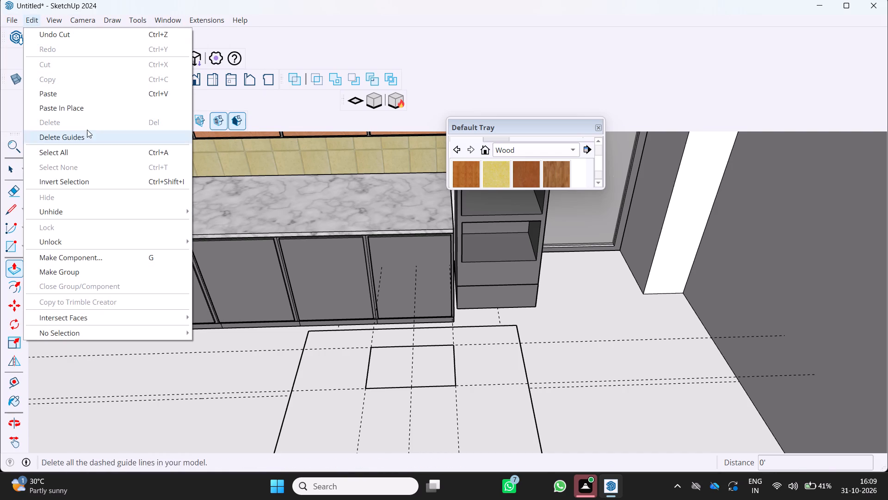
pyautogui.click(85, 132)
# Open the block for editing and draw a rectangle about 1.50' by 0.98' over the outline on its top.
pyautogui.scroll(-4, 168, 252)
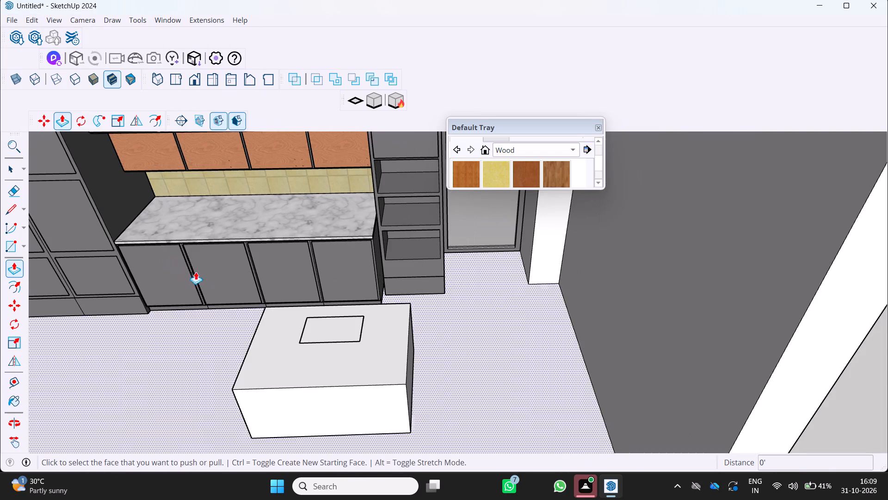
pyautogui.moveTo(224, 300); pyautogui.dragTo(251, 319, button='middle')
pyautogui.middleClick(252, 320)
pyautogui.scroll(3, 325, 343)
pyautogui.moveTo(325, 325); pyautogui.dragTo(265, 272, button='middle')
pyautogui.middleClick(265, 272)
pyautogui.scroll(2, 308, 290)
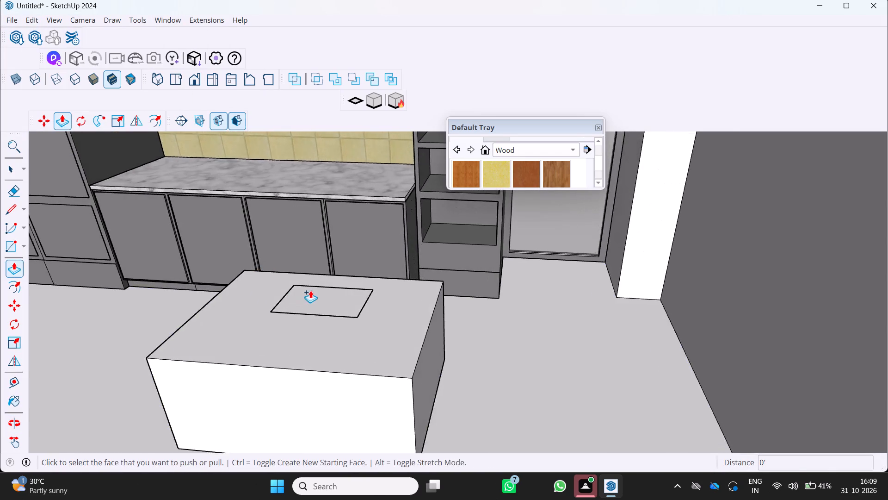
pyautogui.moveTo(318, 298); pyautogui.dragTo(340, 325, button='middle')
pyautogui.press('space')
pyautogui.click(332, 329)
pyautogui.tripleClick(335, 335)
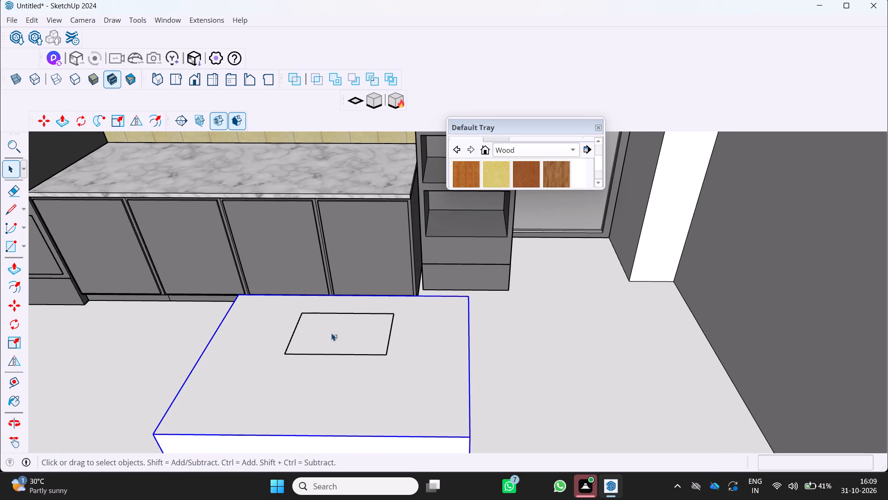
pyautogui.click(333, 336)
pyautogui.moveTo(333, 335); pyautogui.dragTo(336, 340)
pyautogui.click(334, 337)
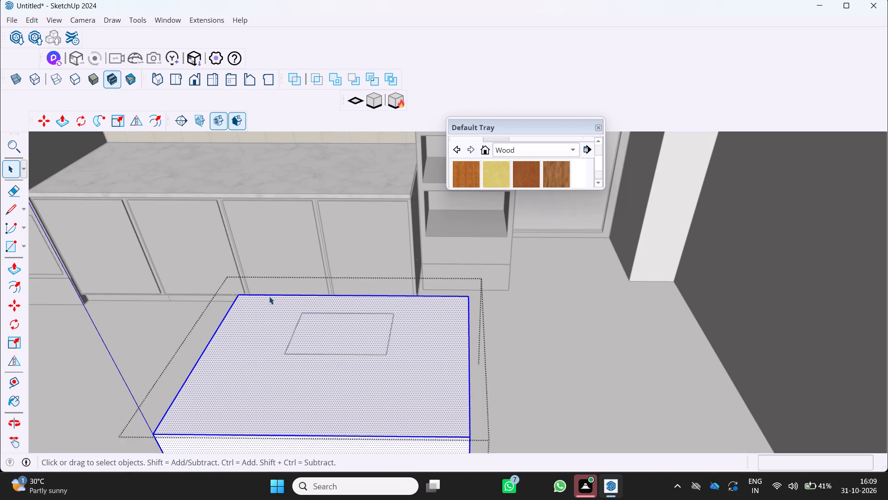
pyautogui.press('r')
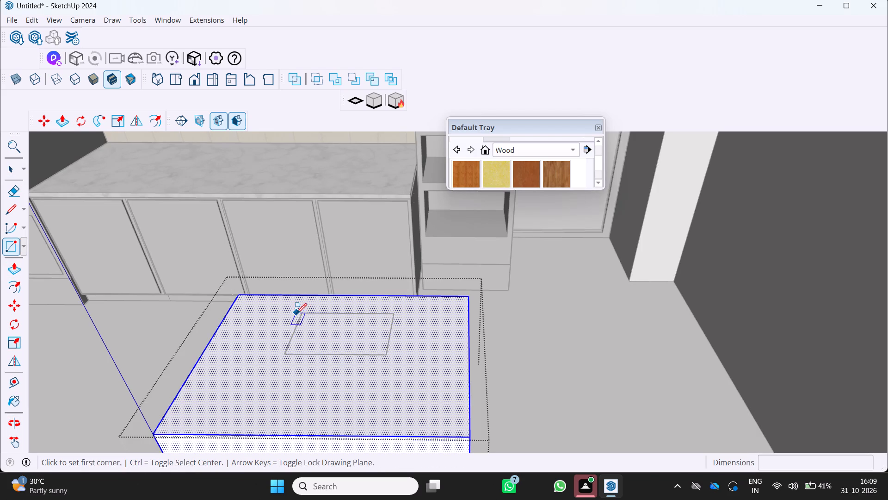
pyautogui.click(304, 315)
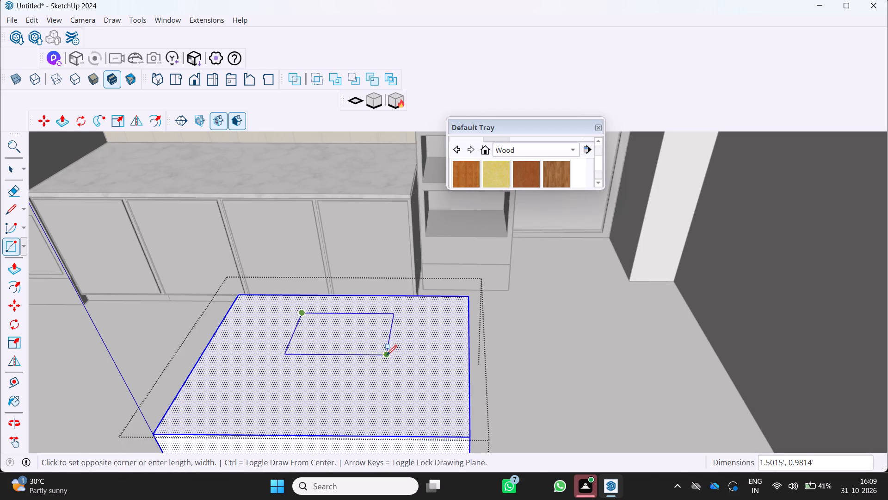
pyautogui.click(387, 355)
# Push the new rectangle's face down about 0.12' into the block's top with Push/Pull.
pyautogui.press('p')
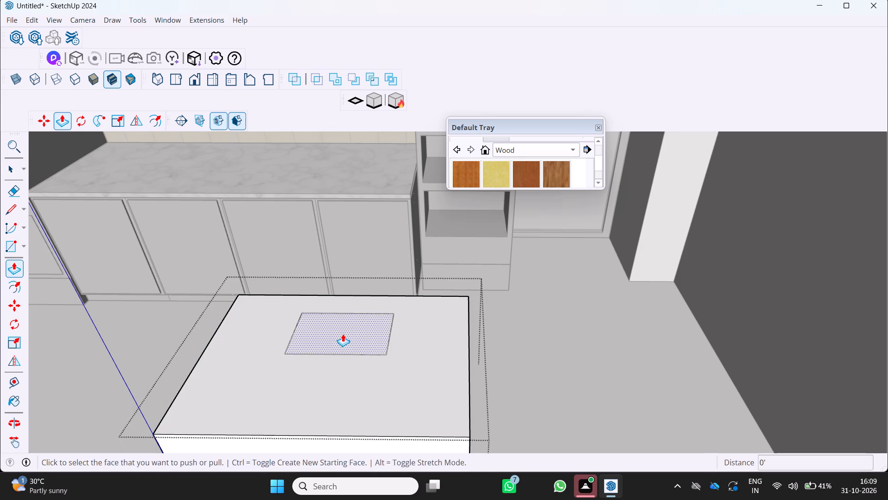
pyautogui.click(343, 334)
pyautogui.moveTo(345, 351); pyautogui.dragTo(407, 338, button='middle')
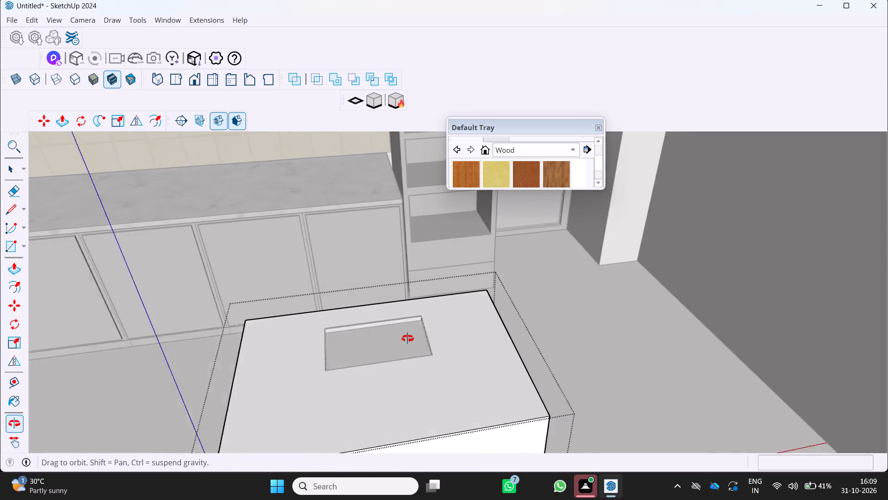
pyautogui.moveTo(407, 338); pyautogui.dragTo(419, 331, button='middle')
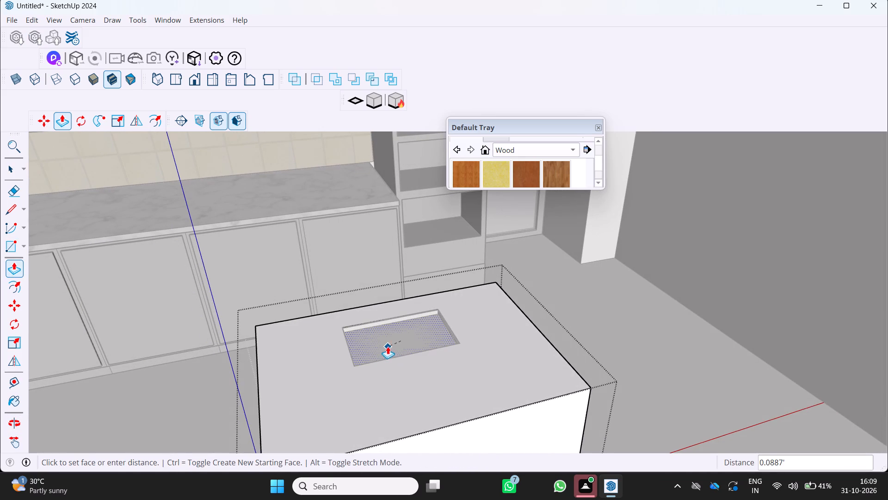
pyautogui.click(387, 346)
# Examine the recess in the island block's top from several angles and distances.
pyautogui.scroll(5, 361, 333)
pyautogui.moveTo(355, 330); pyautogui.dragTo(301, 344, button='middle')
pyautogui.scroll(6, 347, 329)
pyautogui.moveTo(353, 315); pyautogui.dragTo(314, 313, button='middle')
pyautogui.middleClick(313, 313)
pyautogui.scroll(1, 313, 313)
pyautogui.moveTo(340, 328); pyautogui.dragTo(354, 346)
pyautogui.scroll(-1, 351, 354)
pyautogui.moveTo(351, 354); pyautogui.dragTo(382, 306, button='middle')
pyautogui.moveTo(382, 303); pyautogui.dragTo(383, 296, button='middle')
pyautogui.scroll(-3, 382, 298)
pyautogui.moveTo(376, 287); pyautogui.dragTo(367, 330, button='middle')
pyautogui.middleClick(366, 330)
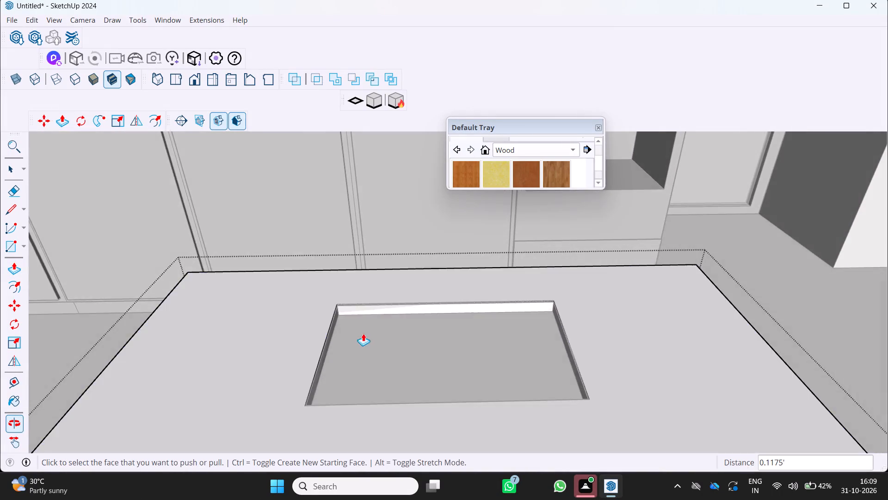
pyautogui.scroll(-7, 368, 345)
pyautogui.scroll(-1, 356, 308)
pyautogui.moveTo(357, 313); pyautogui.dragTo(362, 357, button='middle')
pyautogui.scroll(3, 396, 377)
pyautogui.moveTo(376, 376); pyautogui.dragTo(377, 269, button='middle')
pyautogui.scroll(1, 376, 370)
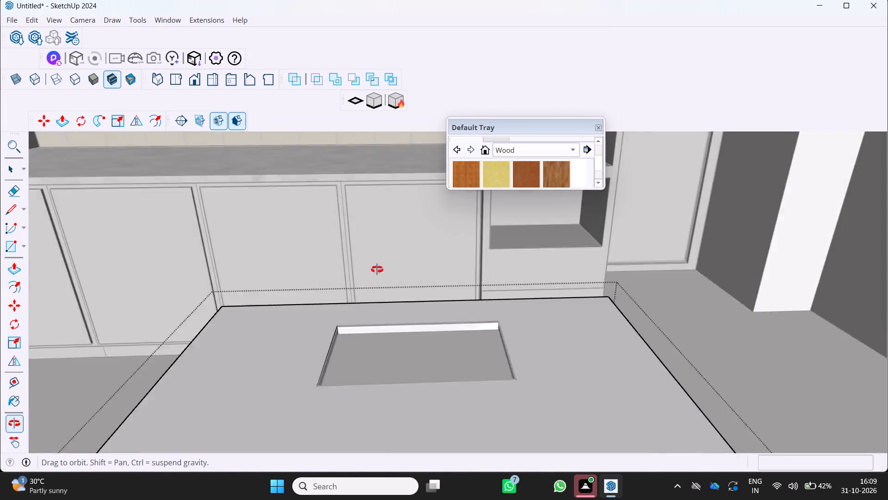
pyautogui.moveTo(377, 269); pyautogui.dragTo(377, 265, button='middle')
pyautogui.scroll(-9, 377, 264)
pyautogui.moveTo(372, 275); pyautogui.dragTo(377, 336, button='middle')
pyautogui.scroll(9, 385, 340)
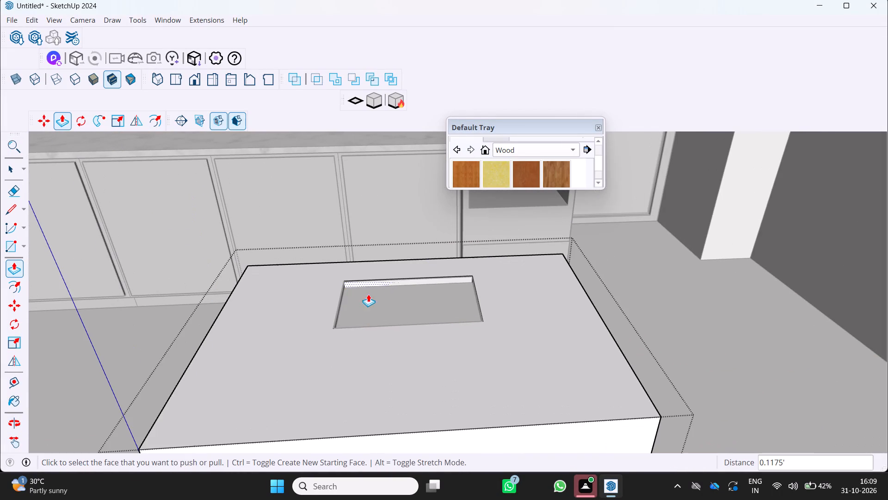
pyautogui.moveTo(361, 297); pyautogui.dragTo(371, 311)
pyautogui.scroll(1, 370, 306)
pyautogui.scroll(-5, 370, 305)
pyautogui.moveTo(370, 301); pyautogui.dragTo(371, 345, button='middle')
pyautogui.middleClick(370, 345)
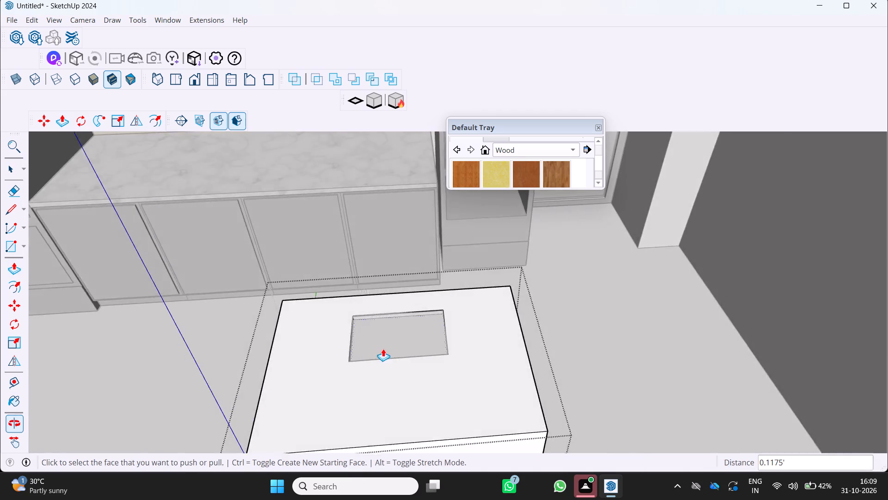
pyautogui.scroll(4, 383, 349)
pyautogui.moveTo(384, 348); pyautogui.dragTo(395, 262, button='middle')
pyautogui.middleClick(395, 262)
pyautogui.middleClick(395, 262)
pyautogui.scroll(-5, 391, 271)
pyautogui.moveTo(385, 291); pyautogui.dragTo(364, 315, button='middle')
pyautogui.middleClick(363, 315)
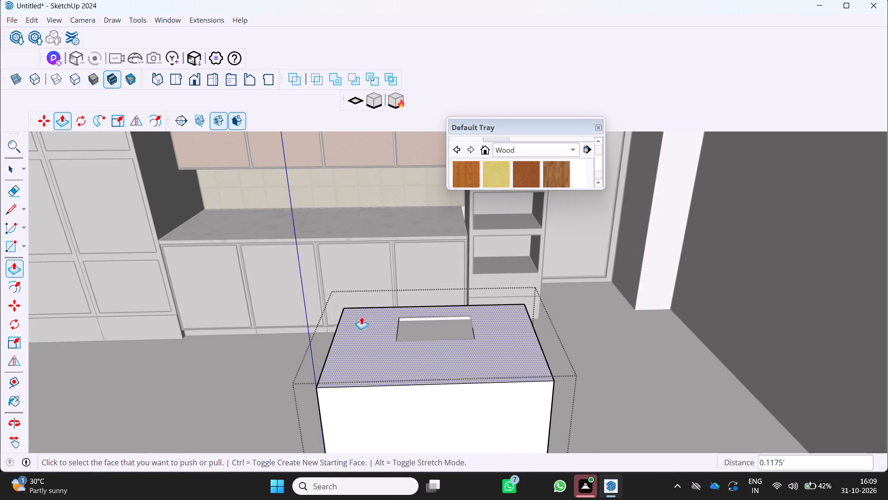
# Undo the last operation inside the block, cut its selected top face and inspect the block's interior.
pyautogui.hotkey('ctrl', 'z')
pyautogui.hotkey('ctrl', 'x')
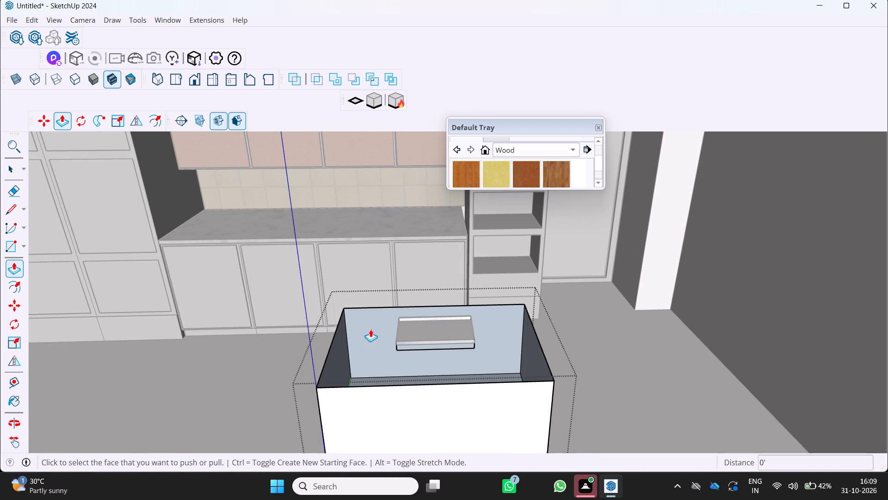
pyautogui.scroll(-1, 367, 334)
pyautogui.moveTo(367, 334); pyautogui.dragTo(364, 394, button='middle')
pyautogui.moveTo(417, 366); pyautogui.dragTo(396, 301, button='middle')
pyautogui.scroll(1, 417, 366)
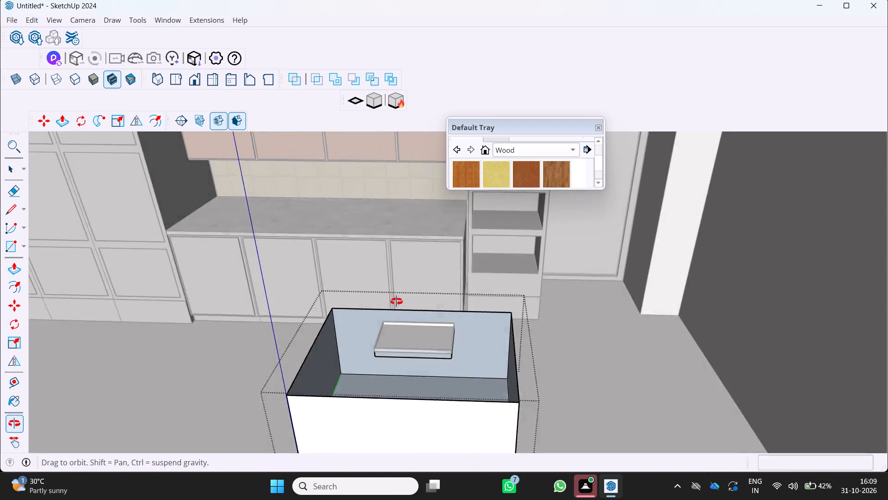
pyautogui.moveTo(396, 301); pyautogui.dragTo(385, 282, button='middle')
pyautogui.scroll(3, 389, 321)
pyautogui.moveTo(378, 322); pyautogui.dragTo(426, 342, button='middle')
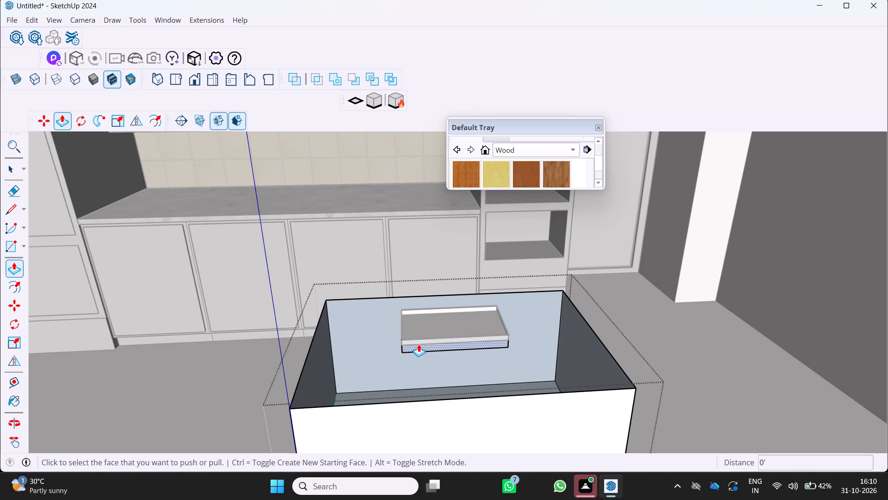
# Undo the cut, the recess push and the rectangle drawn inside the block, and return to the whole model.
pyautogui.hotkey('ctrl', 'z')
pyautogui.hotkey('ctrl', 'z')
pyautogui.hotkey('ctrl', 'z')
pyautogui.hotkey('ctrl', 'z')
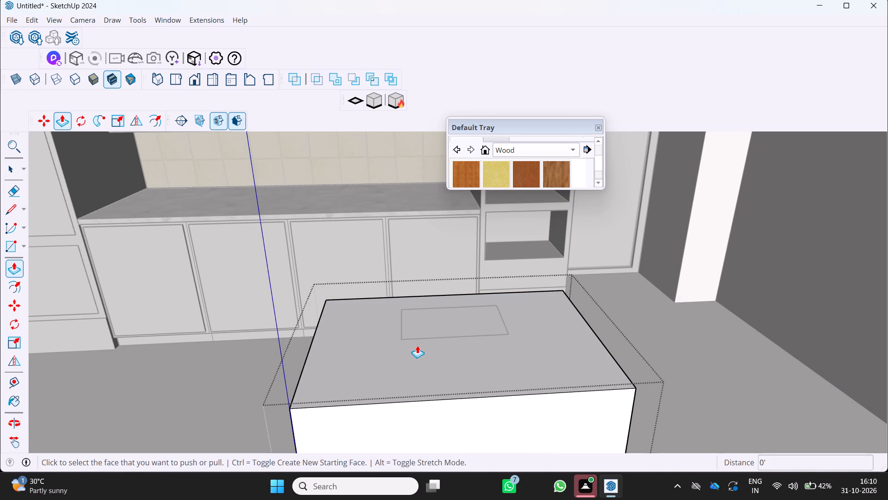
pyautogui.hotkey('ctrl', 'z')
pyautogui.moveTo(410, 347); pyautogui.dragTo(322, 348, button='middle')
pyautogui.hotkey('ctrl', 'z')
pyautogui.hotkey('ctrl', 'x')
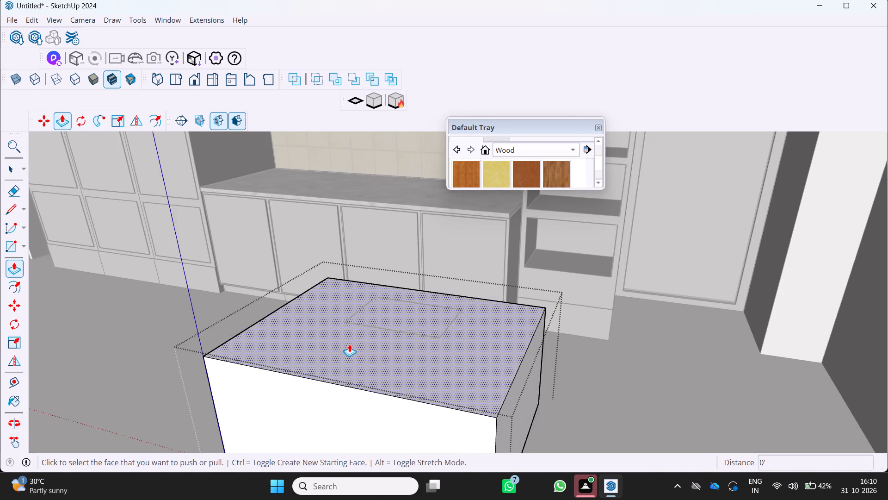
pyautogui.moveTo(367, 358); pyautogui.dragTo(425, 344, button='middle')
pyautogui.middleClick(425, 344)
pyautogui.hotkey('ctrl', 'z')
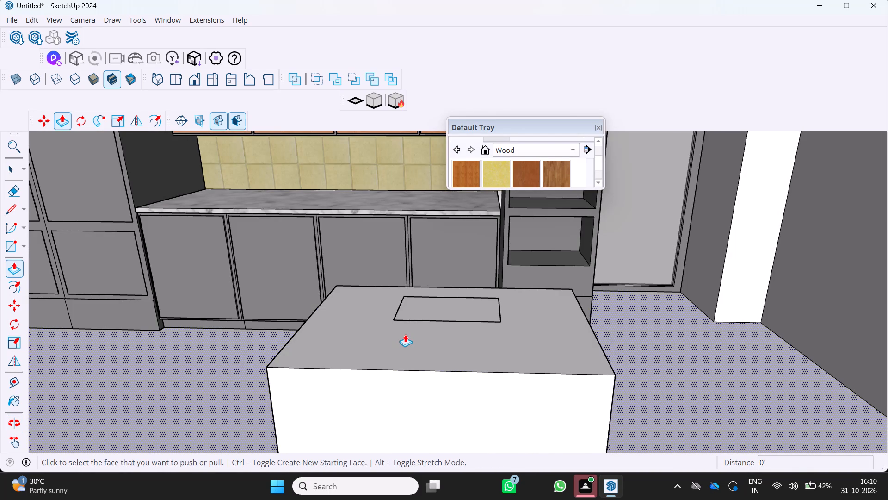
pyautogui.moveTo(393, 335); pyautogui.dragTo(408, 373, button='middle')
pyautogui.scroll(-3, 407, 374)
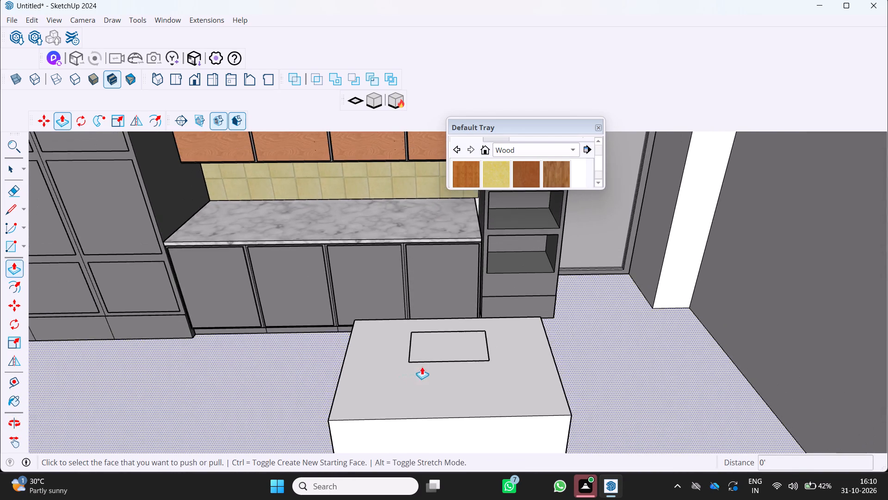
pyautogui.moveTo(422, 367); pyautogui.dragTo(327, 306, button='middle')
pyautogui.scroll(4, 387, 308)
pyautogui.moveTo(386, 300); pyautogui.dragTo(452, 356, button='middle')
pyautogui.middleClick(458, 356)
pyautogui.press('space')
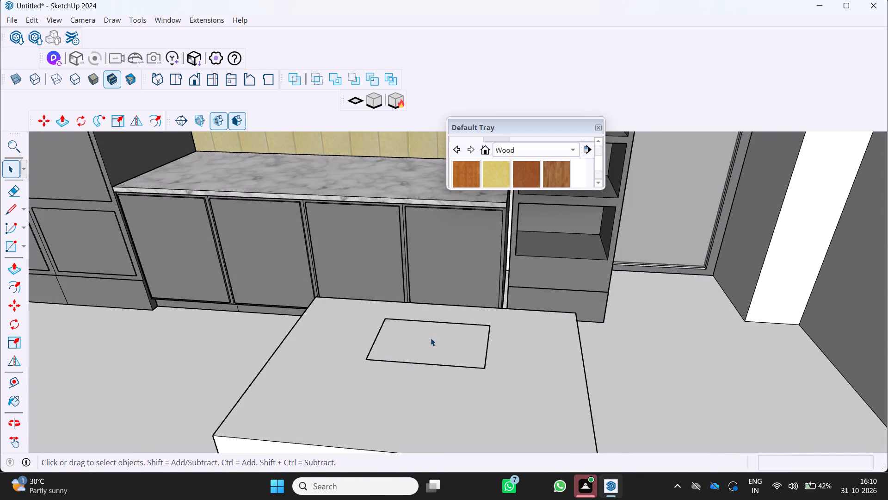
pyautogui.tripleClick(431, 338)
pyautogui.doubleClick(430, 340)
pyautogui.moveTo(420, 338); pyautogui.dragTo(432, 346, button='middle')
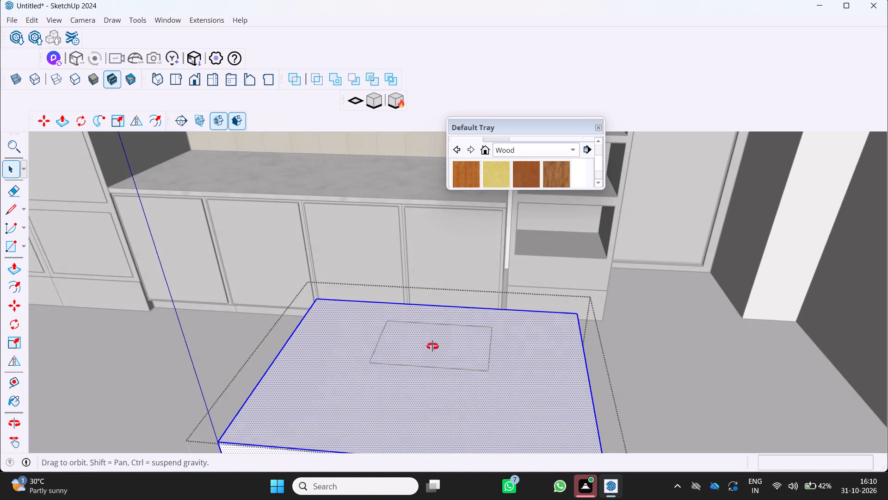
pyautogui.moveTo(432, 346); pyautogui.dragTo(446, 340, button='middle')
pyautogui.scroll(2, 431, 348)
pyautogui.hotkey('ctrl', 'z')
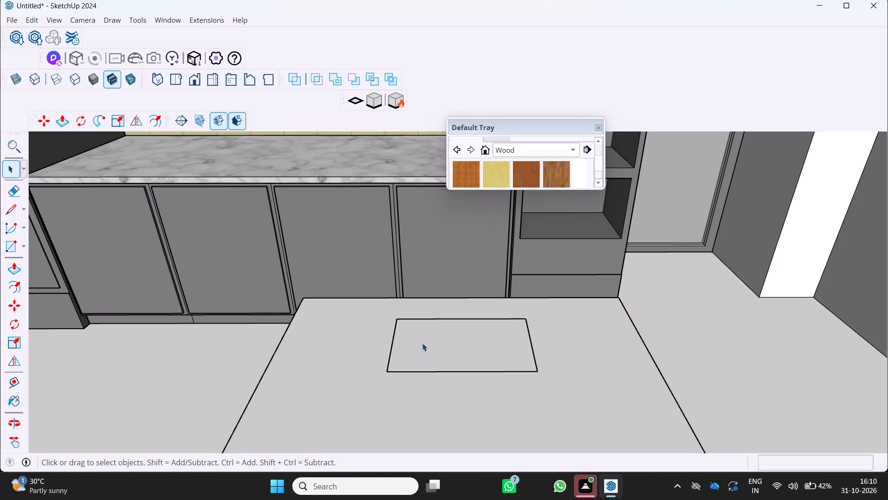
# Erase the edges of the loose rectangle outline on the block's top.
pyautogui.press('e')
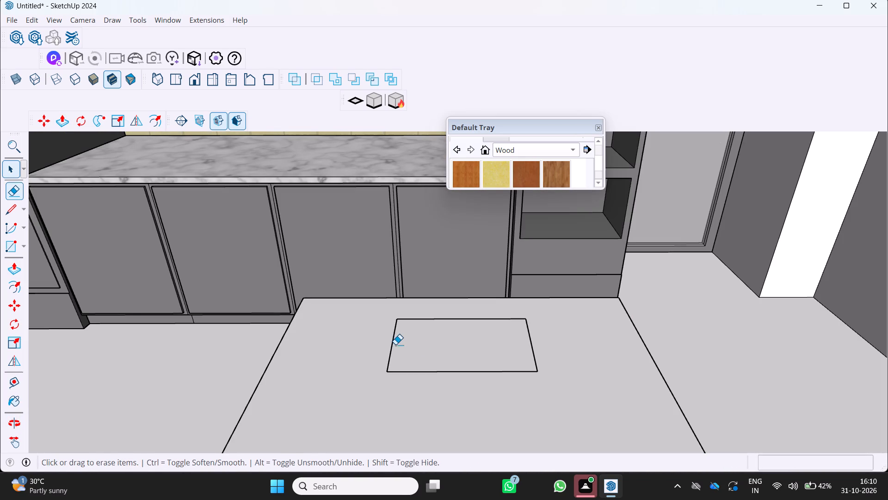
pyautogui.click(390, 343)
pyautogui.click(431, 320)
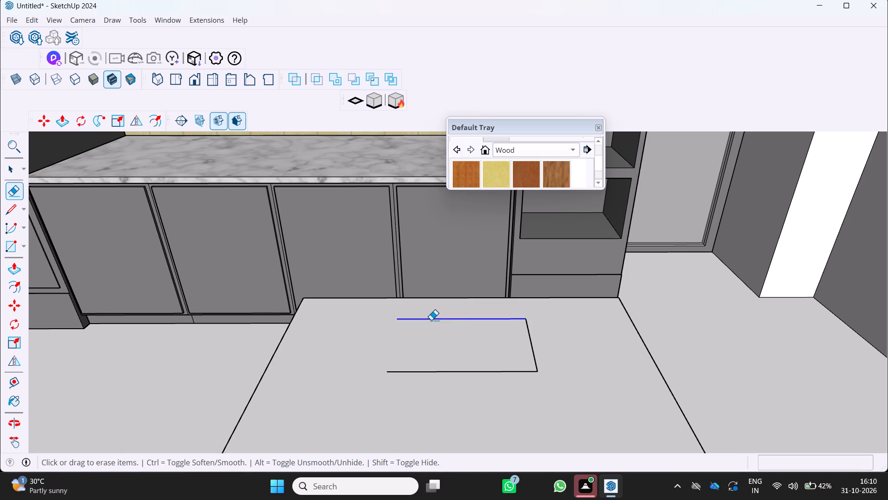
pyautogui.click(438, 371)
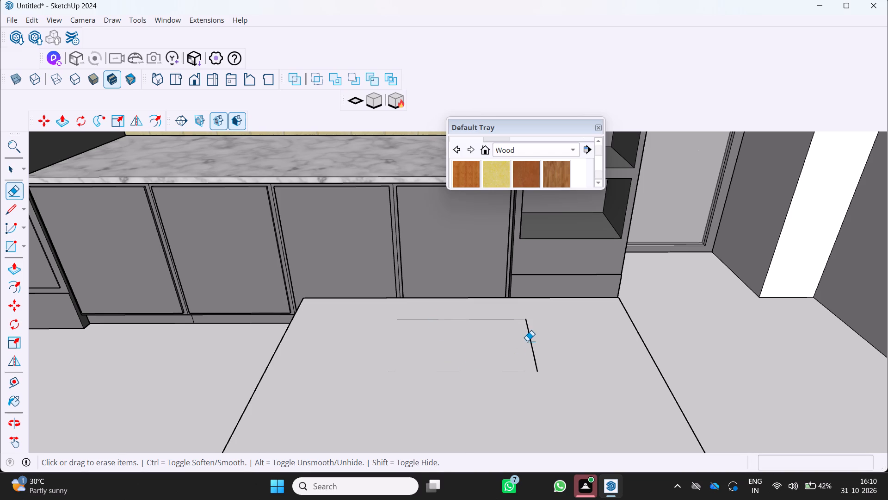
pyautogui.click(528, 341)
pyautogui.click(494, 319)
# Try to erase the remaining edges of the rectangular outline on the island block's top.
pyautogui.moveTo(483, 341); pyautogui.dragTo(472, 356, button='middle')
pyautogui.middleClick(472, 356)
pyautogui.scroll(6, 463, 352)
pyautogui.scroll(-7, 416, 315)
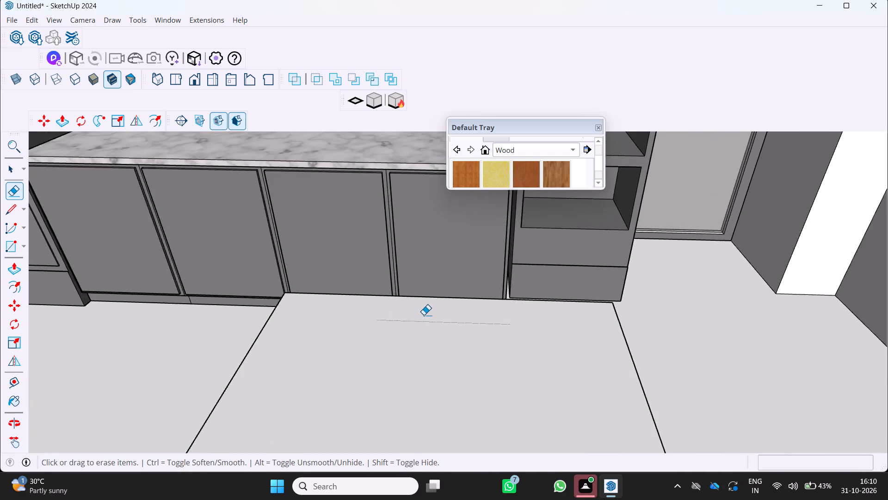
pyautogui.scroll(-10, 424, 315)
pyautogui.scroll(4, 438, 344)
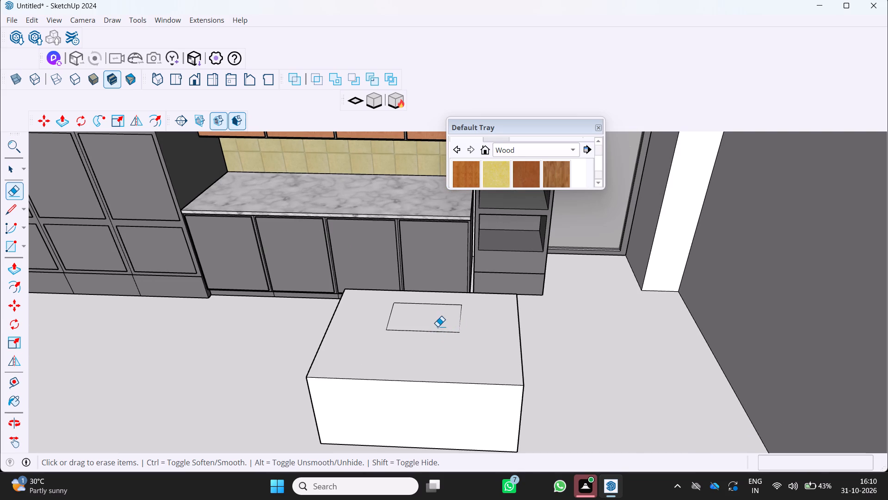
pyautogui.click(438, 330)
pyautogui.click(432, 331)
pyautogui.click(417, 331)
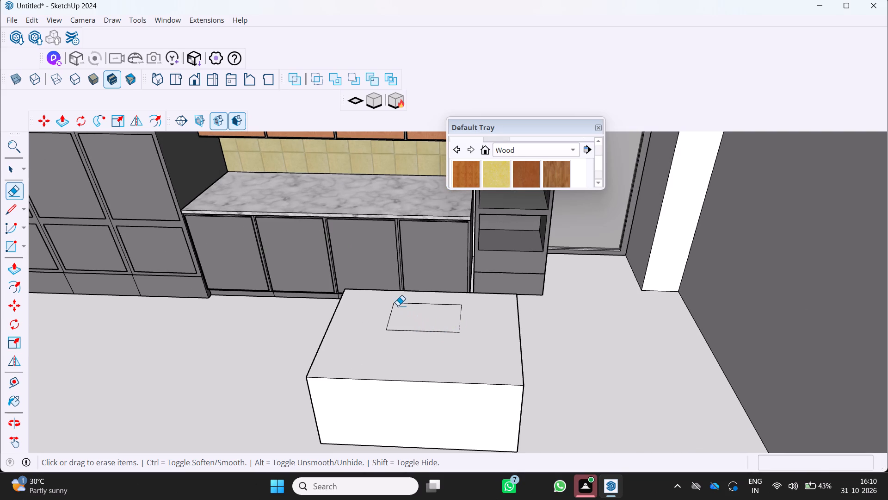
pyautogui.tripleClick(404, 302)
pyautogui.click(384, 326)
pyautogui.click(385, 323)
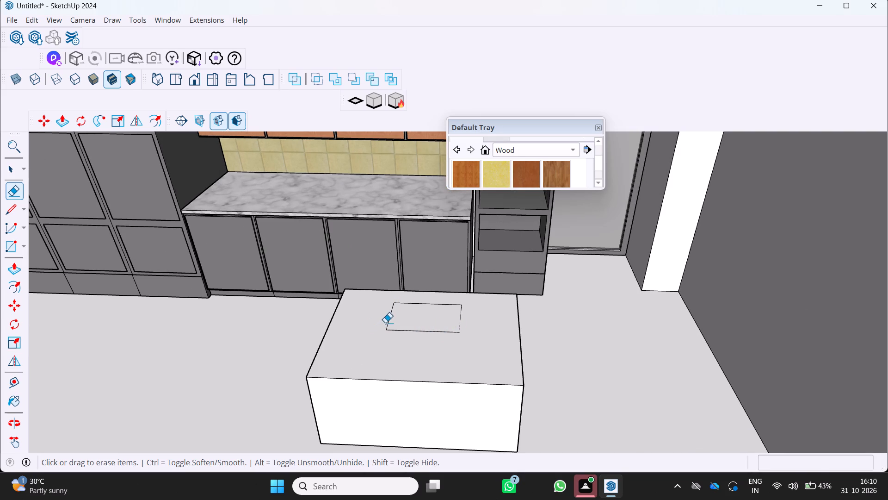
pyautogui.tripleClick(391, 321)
# Examine the island block, its rectangular outline and the surrounding kitchen from several angles and distances.
pyautogui.scroll(-5, 463, 303)
pyautogui.moveTo(469, 314); pyautogui.dragTo(293, 340, button='middle')
pyautogui.scroll(1, 377, 353)
pyautogui.middleClick(292, 339)
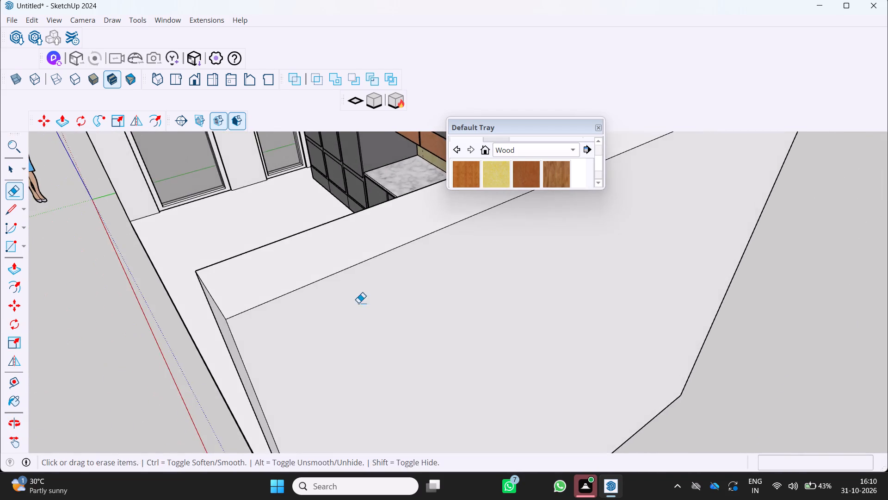
pyautogui.moveTo(360, 301); pyautogui.dragTo(730, 352, button='middle')
pyautogui.middleClick(730, 352)
pyautogui.scroll(-15, 729, 350)
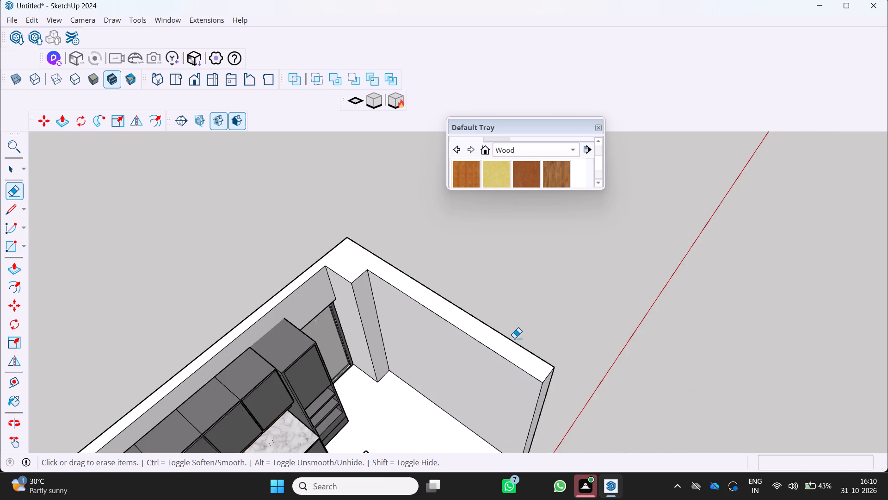
pyautogui.scroll(-5, 510, 335)
pyautogui.moveTo(469, 348); pyautogui.dragTo(368, 269, button='middle')
pyautogui.moveTo(366, 266); pyautogui.dragTo(363, 259, button='middle')
pyautogui.middleClick(360, 254)
pyautogui.moveTo(356, 244); pyautogui.dragTo(353, 238, button='middle')
pyautogui.scroll(1, 350, 233)
pyautogui.scroll(1, 336, 370)
pyautogui.scroll(-6, 341, 353)
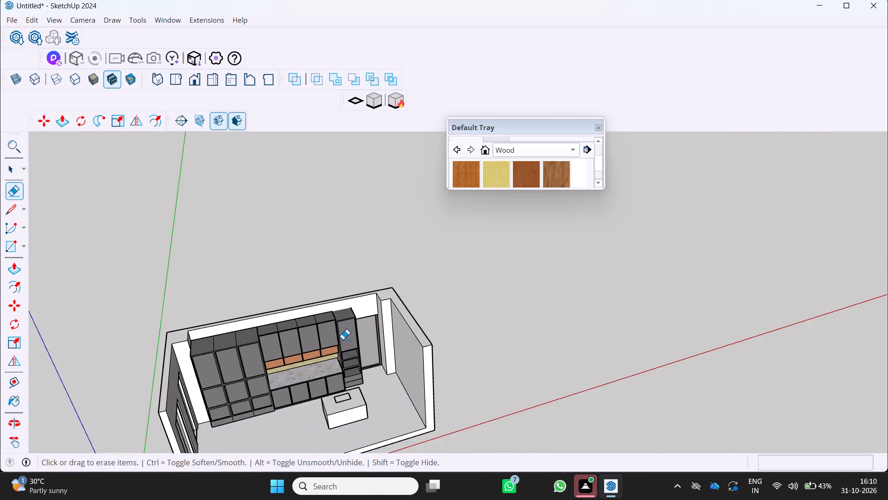
pyautogui.scroll(-6, 343, 339)
pyautogui.moveTo(316, 401); pyautogui.dragTo(276, 406, button='middle')
pyautogui.scroll(11, 393, 353)
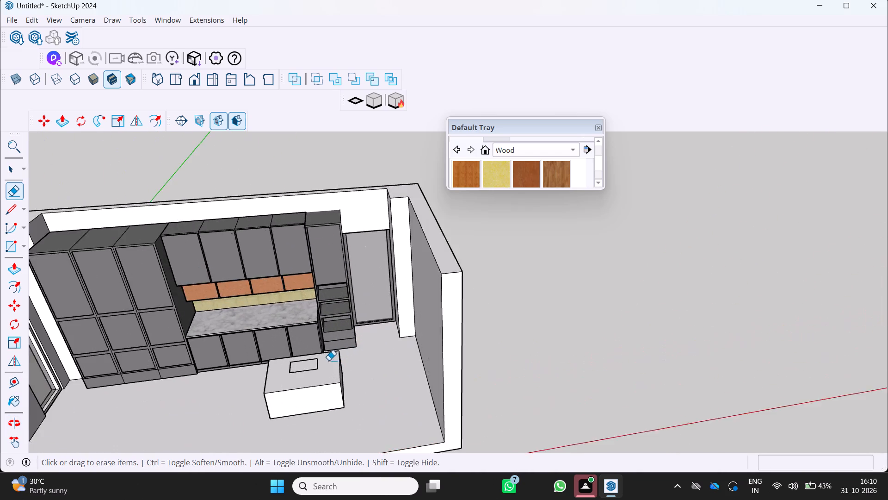
pyautogui.scroll(16, 329, 360)
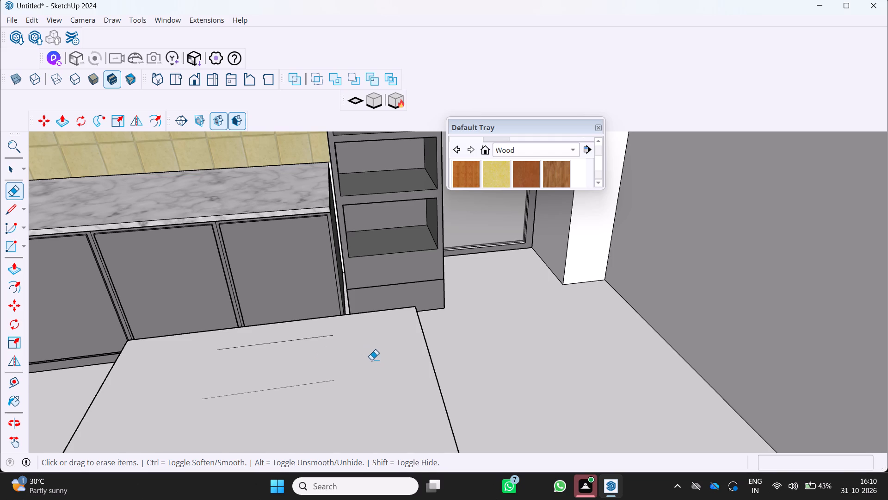
pyautogui.scroll(-5, 371, 360)
pyautogui.moveTo(363, 367); pyautogui.dragTo(340, 397, button='middle')
pyautogui.scroll(-4, 340, 397)
pyautogui.middleClick(340, 397)
pyautogui.middleClick(339, 397)
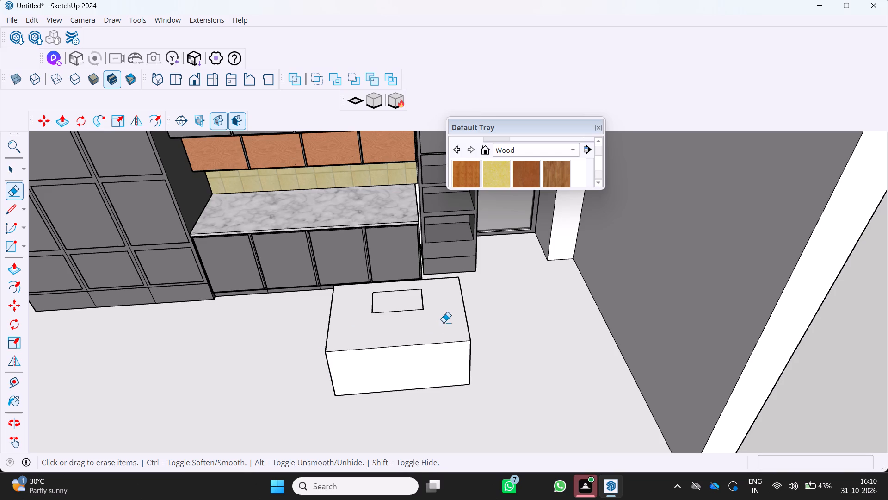
pyautogui.moveTo(444, 322); pyautogui.dragTo(340, 374, button='middle')
pyautogui.moveTo(339, 373); pyautogui.dragTo(337, 368, button='middle')
pyautogui.scroll(8, 383, 314)
pyautogui.scroll(-9, 381, 319)
pyautogui.scroll(1, 359, 338)
pyautogui.moveTo(360, 340); pyautogui.dragTo(465, 312, button='middle')
pyautogui.scroll(-10, 465, 312)
pyautogui.moveTo(395, 334); pyautogui.dragTo(402, 310, button='middle')
pyautogui.middleClick(402, 310)
pyautogui.scroll(2, 403, 309)
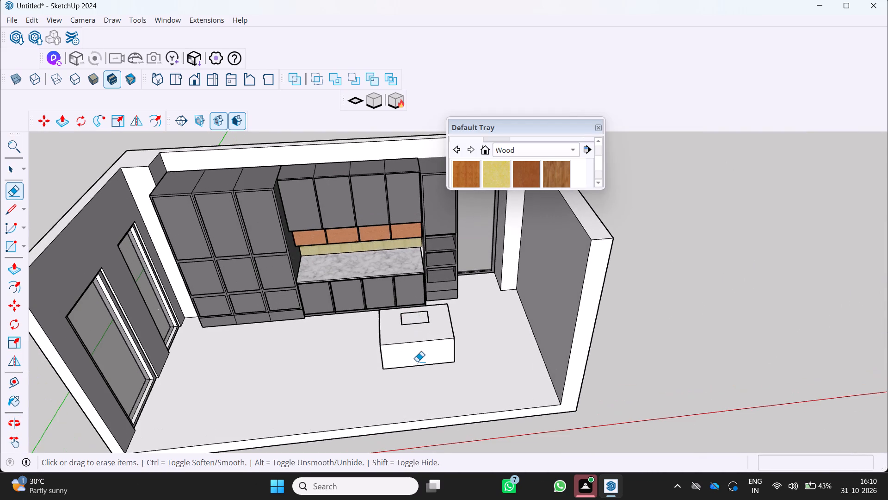
# Undo the recent edits back through the removal of the construction guide lines.
pyautogui.hotkey('ctrl', 'z')
pyautogui.hotkey('ctrl', 'z')
pyautogui.hotkey('ctrl', 'z')
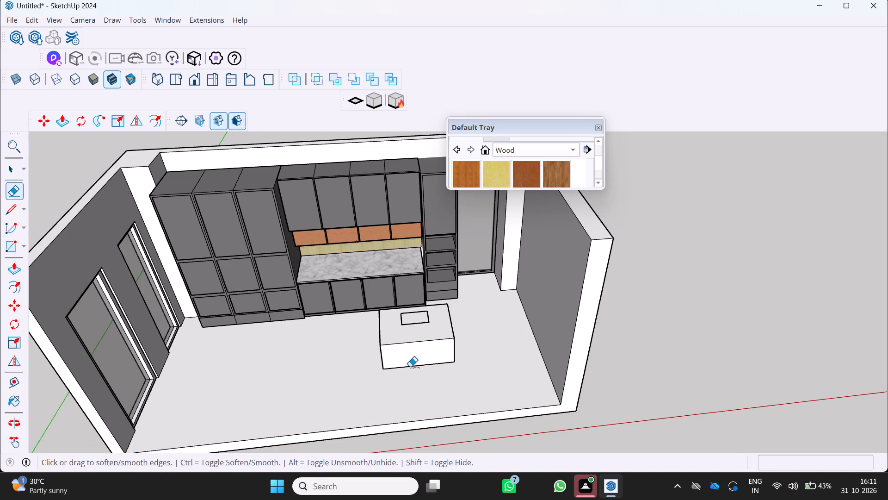
pyautogui.hotkey('ctrl', 'z')
pyautogui.press('space')
pyautogui.press('space')
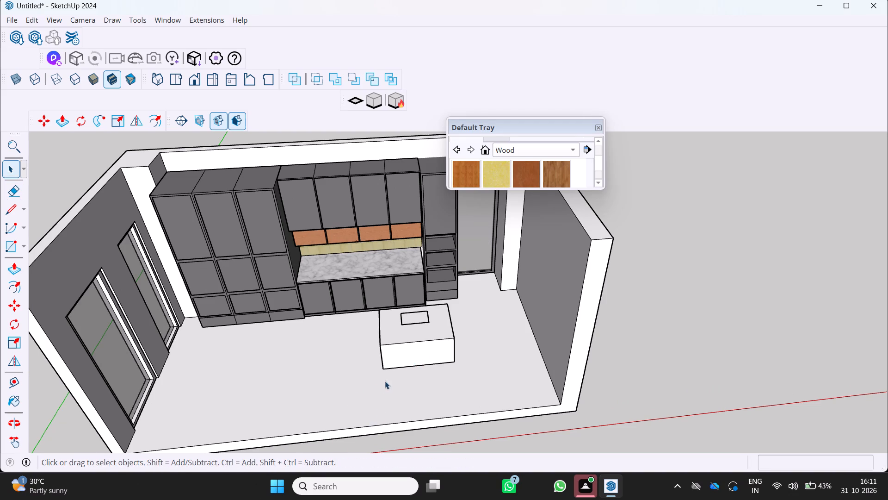
pyautogui.moveTo(396, 369); pyautogui.dragTo(332, 376, button='middle')
pyautogui.middleClick(332, 376)
pyautogui.hotkey('ctrl', 'z')
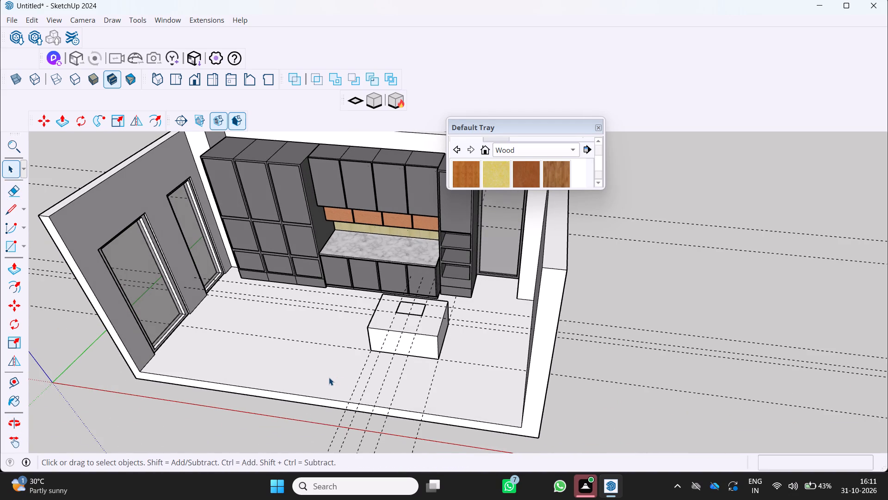
# Undo further back through the drawing of the rectangle on the island block's top.
pyautogui.moveTo(362, 382); pyautogui.dragTo(433, 349, button='middle')
pyautogui.middleClick(433, 349)
pyautogui.scroll(6, 428, 319)
pyautogui.moveTo(399, 307); pyautogui.dragTo(376, 307, button='middle')
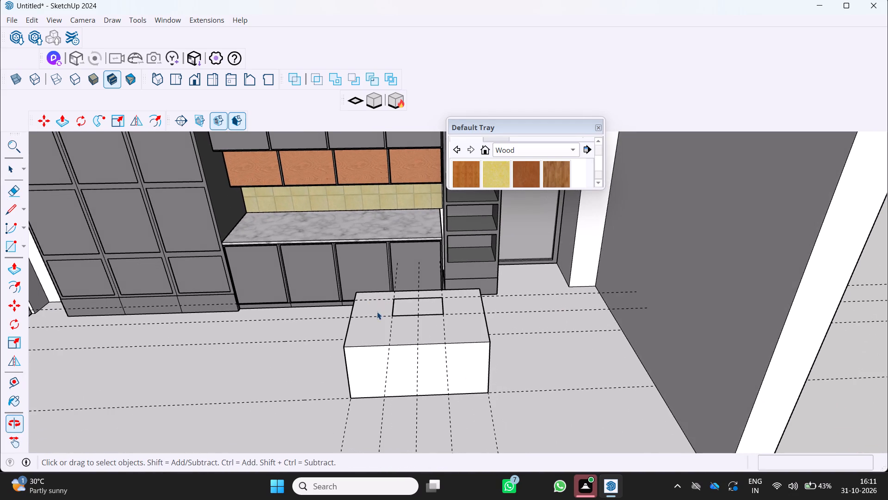
pyautogui.hotkey('ctrl', 'z')
pyautogui.hotkey('ctrl', 'z')
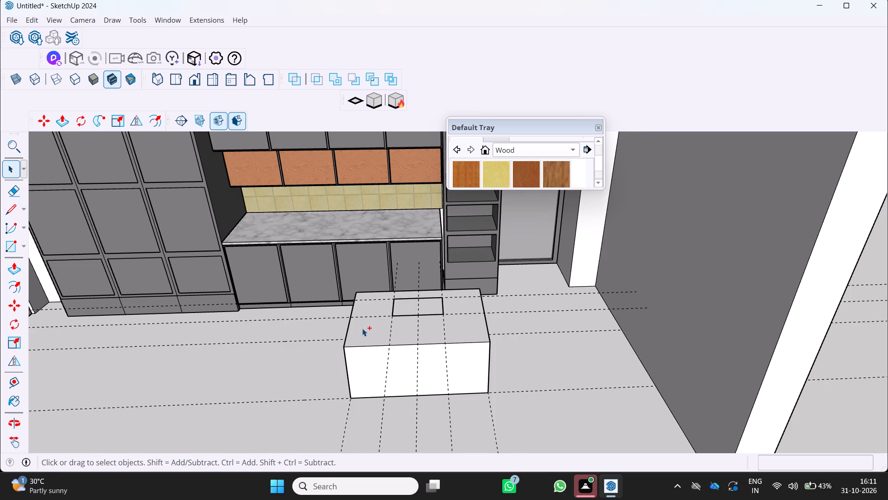
pyautogui.hotkey('ctrl', 'z')
pyautogui.hotkey('ctrl', 'z')
pyautogui.hotkey('ctrl', 'z')
pyautogui.hotkey('ctrl', 'z')
# Delete the front-to-back guide line crossing the block's top nearest the open-shelf tall unit.
pyautogui.scroll(1, 417, 318)
pyautogui.moveTo(424, 319); pyautogui.dragTo(416, 331, button='middle')
pyautogui.middleClick(416, 331)
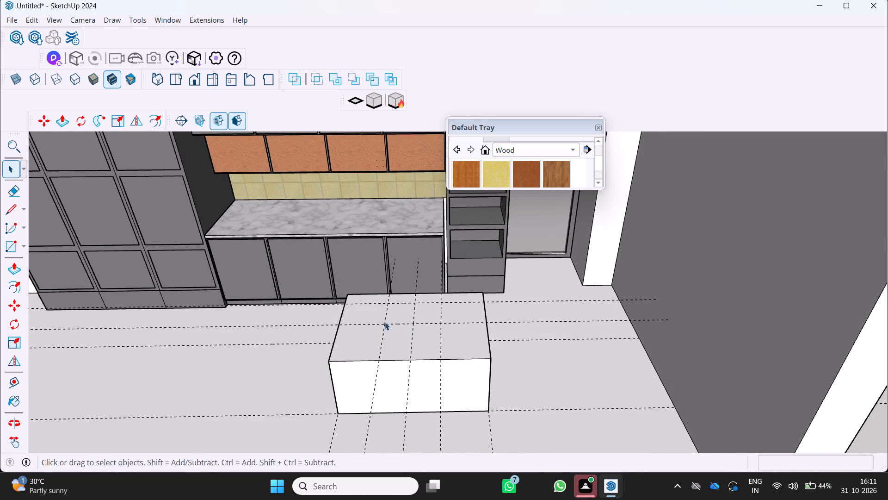
pyautogui.scroll(2, 392, 321)
pyautogui.moveTo(397, 318); pyautogui.dragTo(395, 276, button='middle')
pyautogui.middleClick(395, 276)
pyautogui.scroll(4, 407, 302)
pyautogui.moveTo(389, 283); pyautogui.dragTo(345, 260, button='middle')
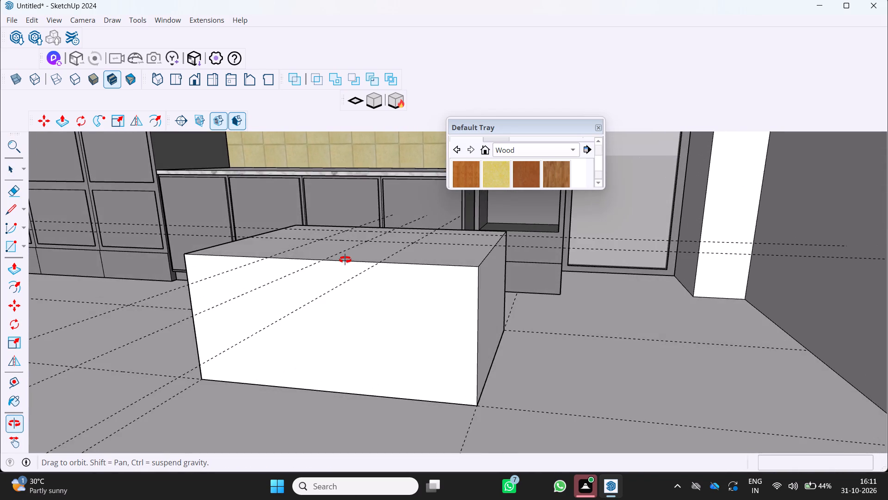
pyautogui.moveTo(345, 260); pyautogui.dragTo(396, 319, button='middle')
pyautogui.moveTo(427, 285); pyautogui.dragTo(418, 315, button='middle')
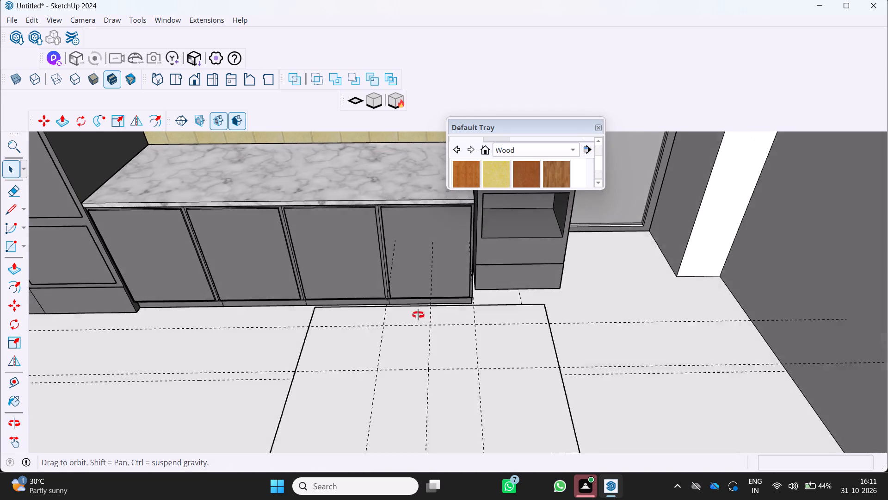
pyautogui.moveTo(418, 315); pyautogui.dragTo(416, 317, button='middle')
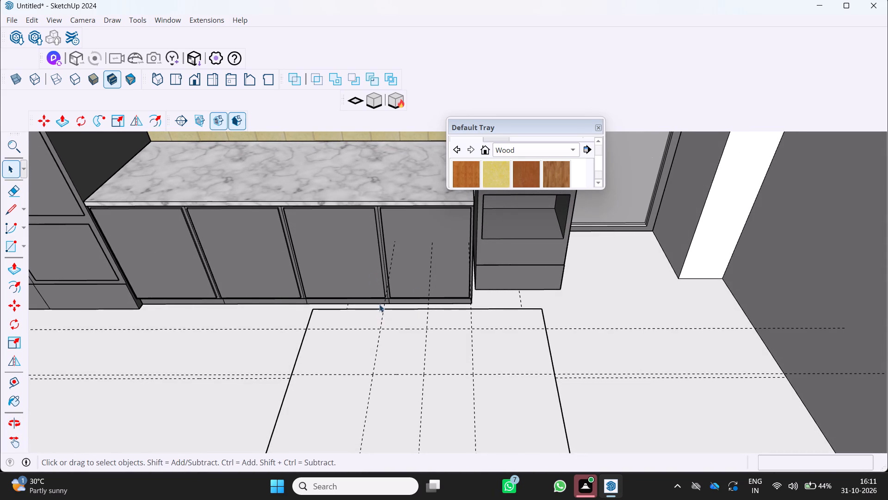
pyautogui.click(385, 301)
pyautogui.moveTo(428, 302); pyautogui.dragTo(437, 304)
pyautogui.click(470, 304)
pyautogui.moveTo(426, 328); pyautogui.dragTo(423, 324)
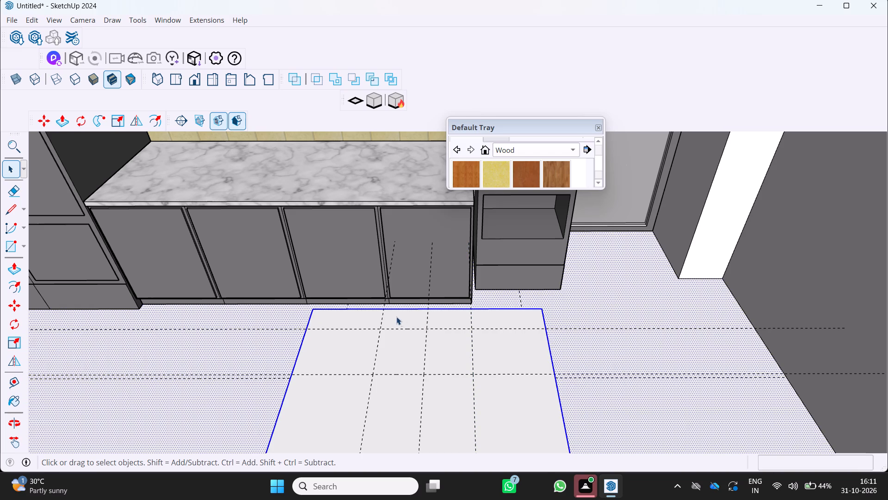
pyautogui.press('Escape')
pyautogui.press('space')
pyautogui.moveTo(635, 390); pyautogui.dragTo(630, 389)
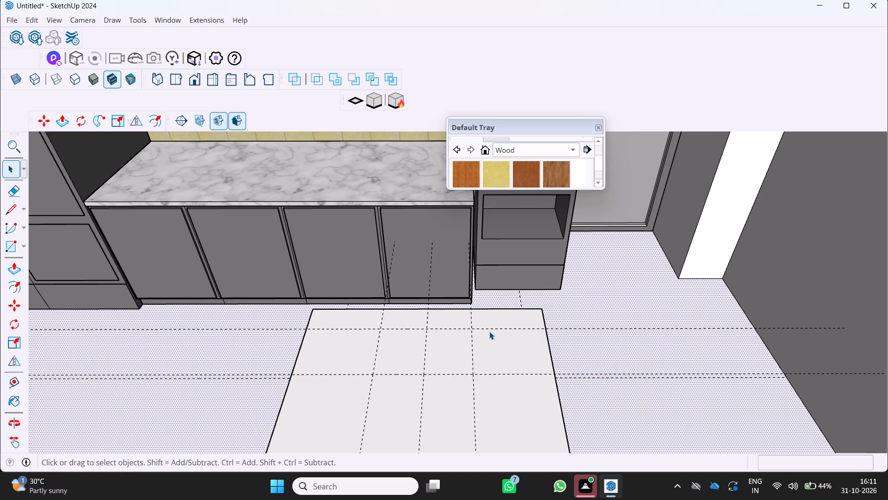
pyautogui.scroll(8, 488, 325)
pyautogui.moveTo(456, 305); pyautogui.dragTo(473, 327, button='middle')
pyautogui.middleClick(473, 327)
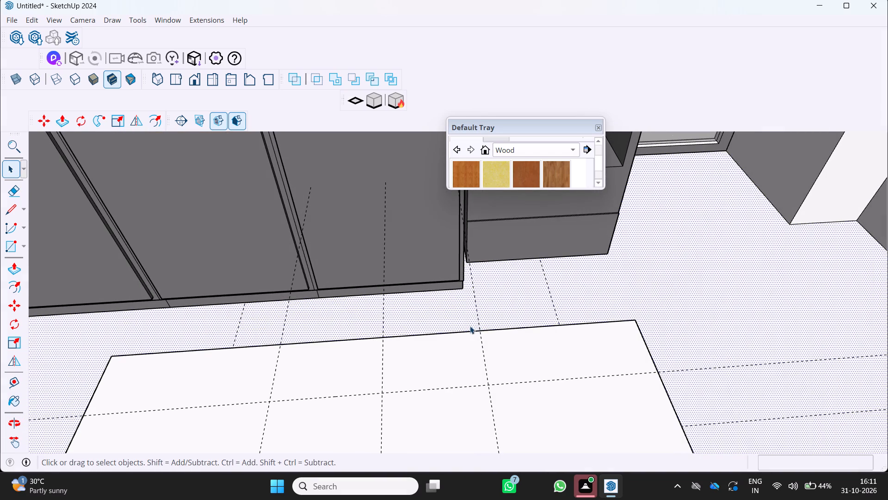
pyautogui.moveTo(476, 304); pyautogui.dragTo(471, 304)
pyautogui.click(476, 303)
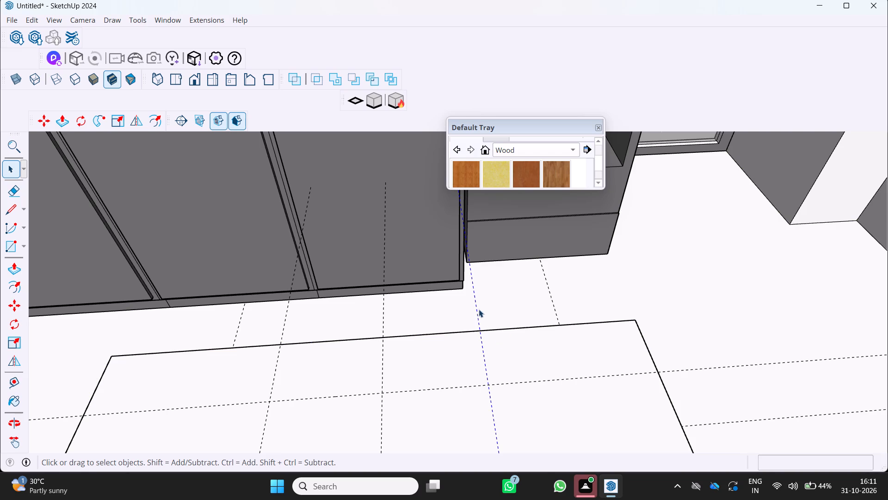
pyautogui.press('Delete')
# Delete the other two front-to-back guide lines crossing the island block's top.
pyautogui.scroll(-4, 372, 382)
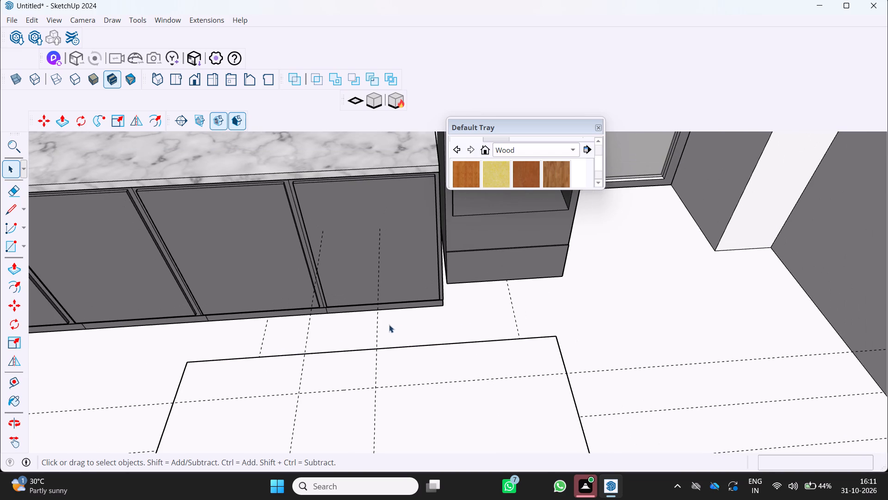
pyautogui.click(376, 319)
pyautogui.click(379, 324)
pyautogui.press('Delete')
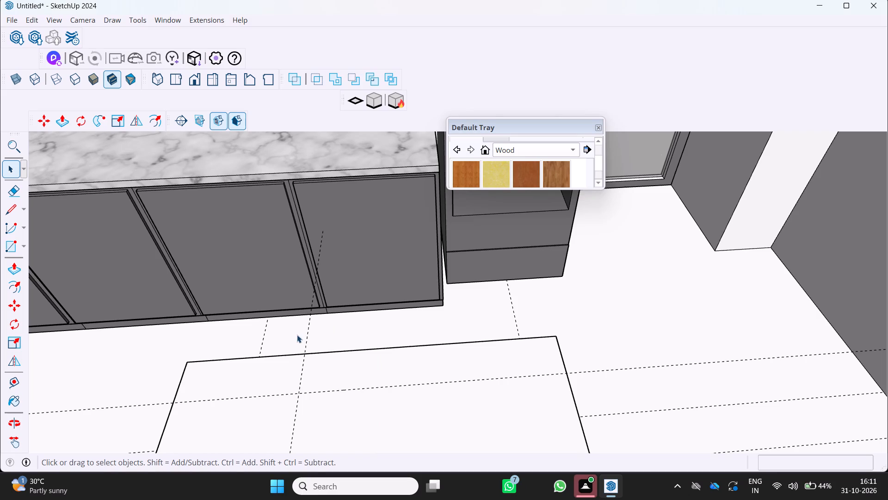
pyautogui.click(305, 337)
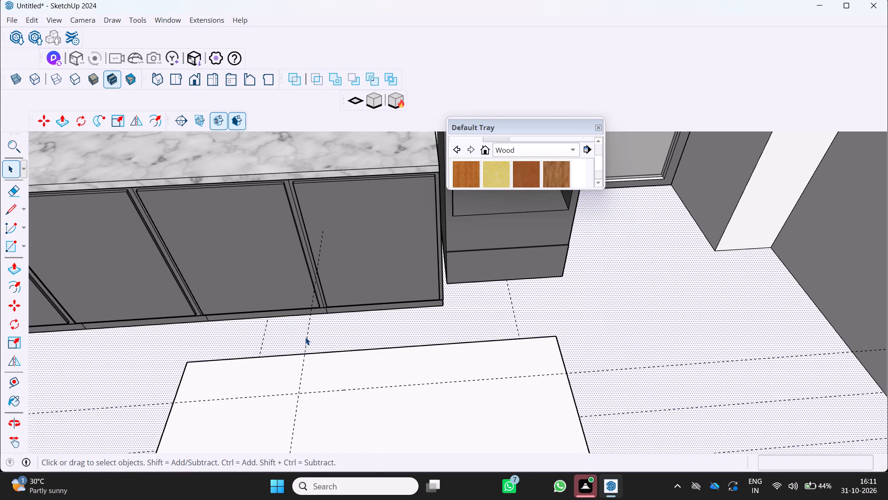
pyautogui.click(306, 339)
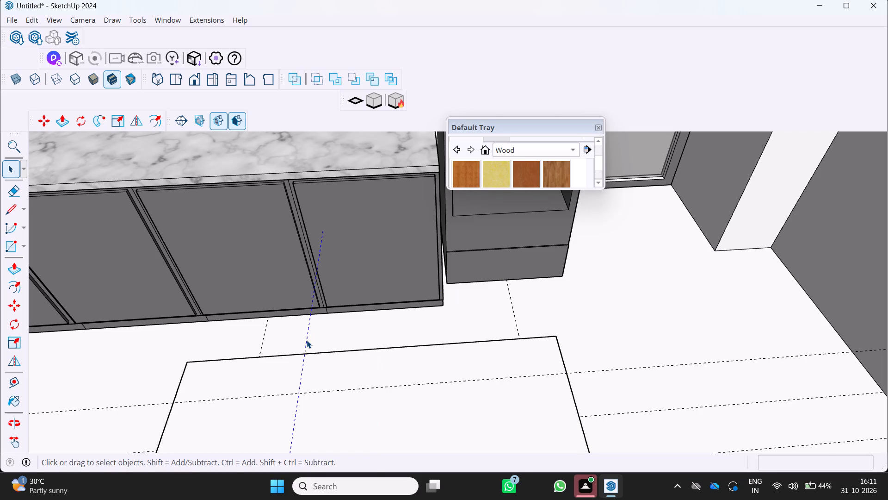
pyautogui.press('Delete')
pyautogui.scroll(-5, 311, 347)
pyautogui.moveTo(315, 360); pyautogui.dragTo(359, 288, button='middle')
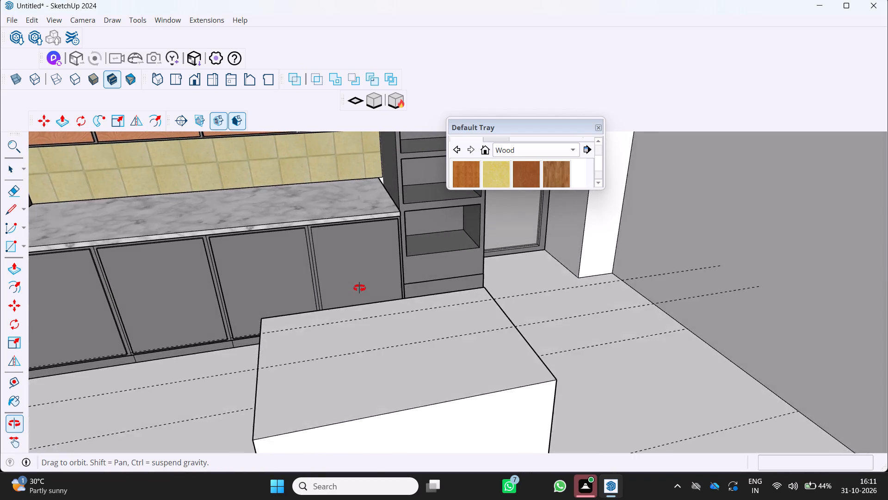
pyautogui.moveTo(359, 288); pyautogui.dragTo(357, 284, button='middle')
pyautogui.middleClick(357, 283)
pyautogui.moveTo(362, 353); pyautogui.dragTo(336, 381, button='middle')
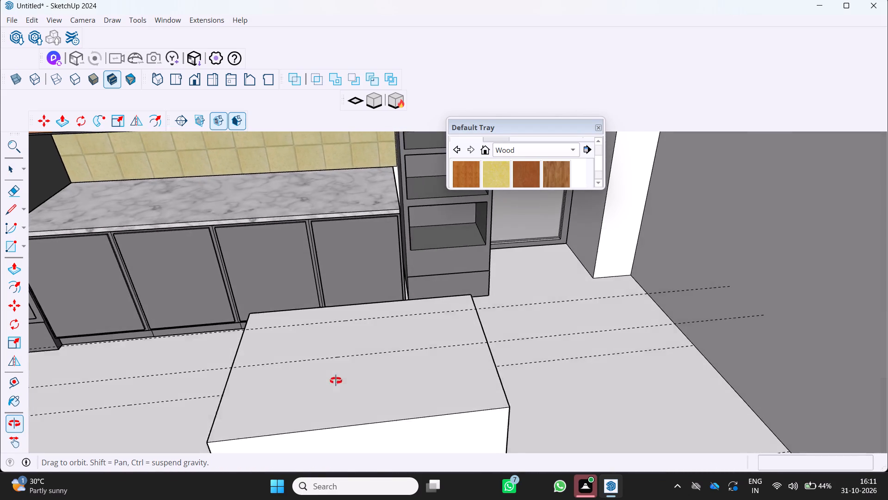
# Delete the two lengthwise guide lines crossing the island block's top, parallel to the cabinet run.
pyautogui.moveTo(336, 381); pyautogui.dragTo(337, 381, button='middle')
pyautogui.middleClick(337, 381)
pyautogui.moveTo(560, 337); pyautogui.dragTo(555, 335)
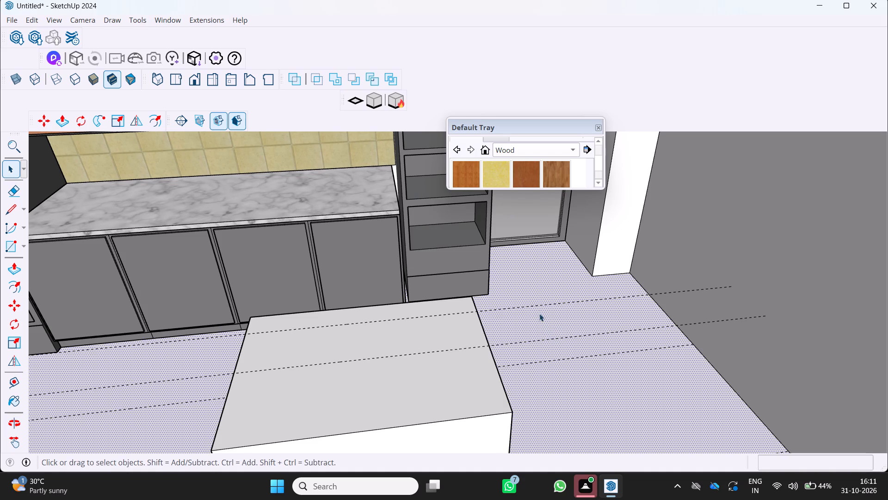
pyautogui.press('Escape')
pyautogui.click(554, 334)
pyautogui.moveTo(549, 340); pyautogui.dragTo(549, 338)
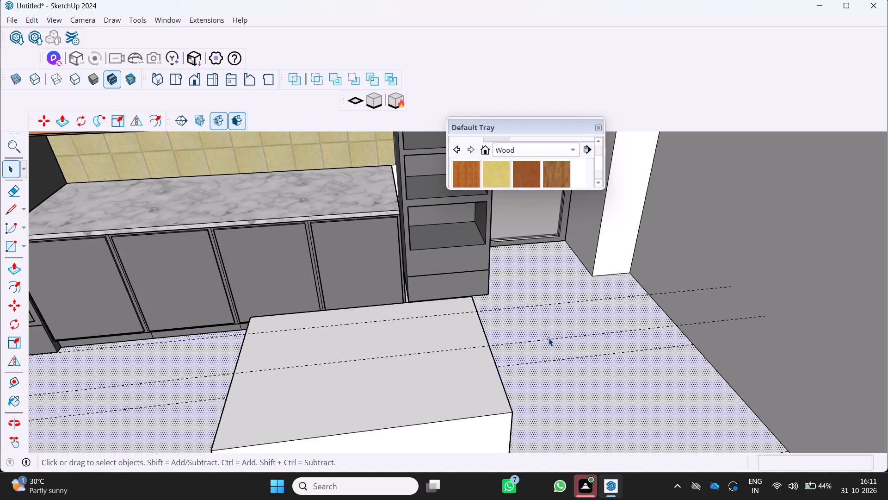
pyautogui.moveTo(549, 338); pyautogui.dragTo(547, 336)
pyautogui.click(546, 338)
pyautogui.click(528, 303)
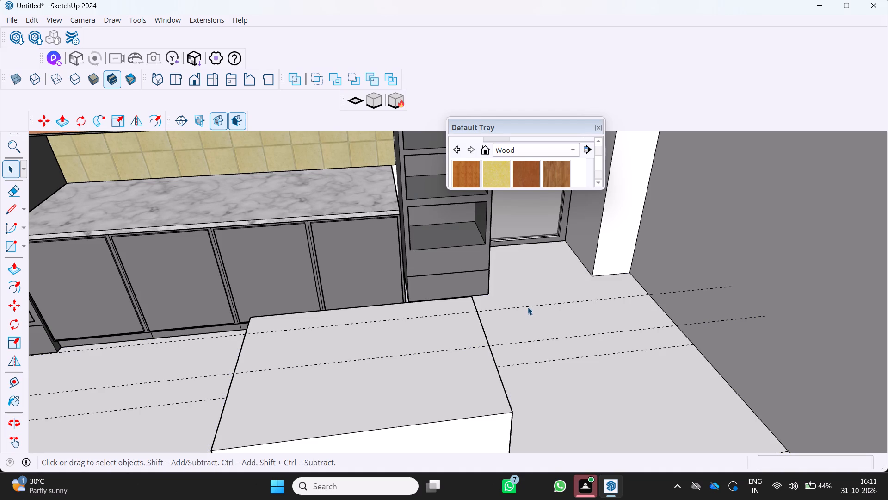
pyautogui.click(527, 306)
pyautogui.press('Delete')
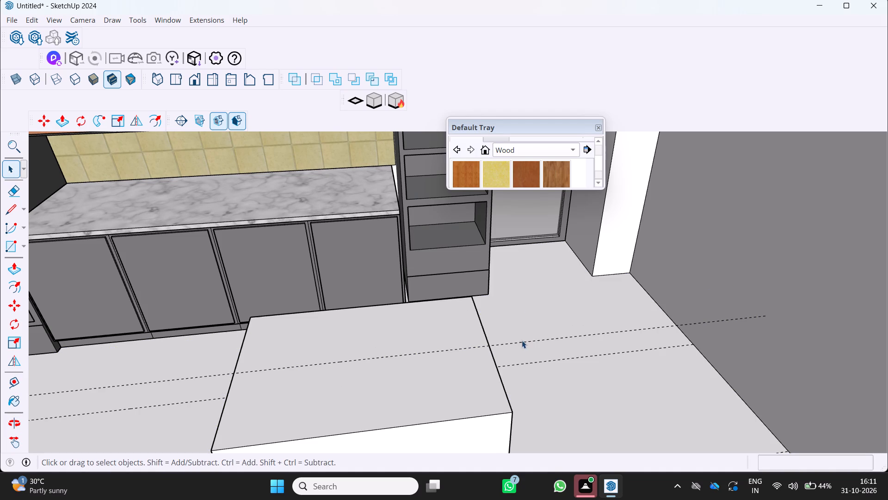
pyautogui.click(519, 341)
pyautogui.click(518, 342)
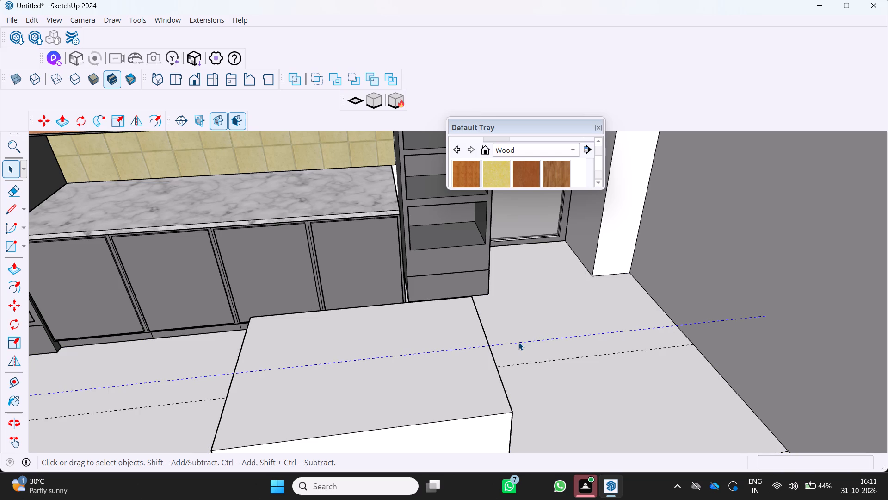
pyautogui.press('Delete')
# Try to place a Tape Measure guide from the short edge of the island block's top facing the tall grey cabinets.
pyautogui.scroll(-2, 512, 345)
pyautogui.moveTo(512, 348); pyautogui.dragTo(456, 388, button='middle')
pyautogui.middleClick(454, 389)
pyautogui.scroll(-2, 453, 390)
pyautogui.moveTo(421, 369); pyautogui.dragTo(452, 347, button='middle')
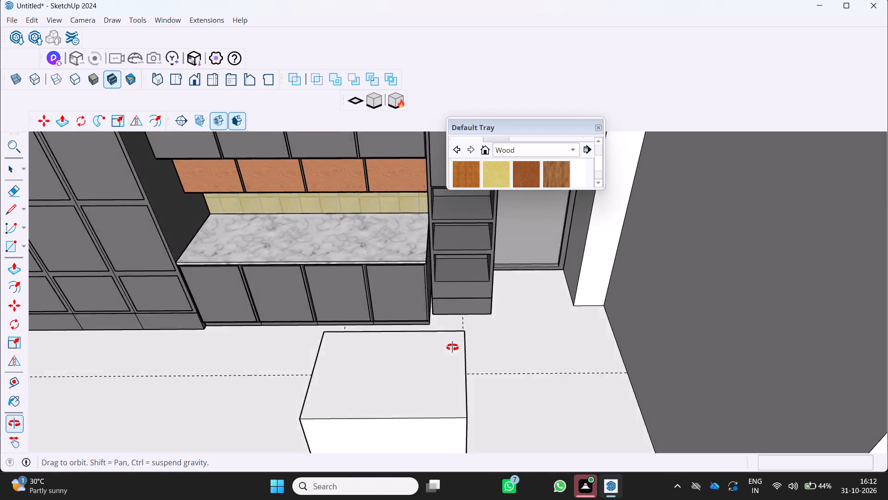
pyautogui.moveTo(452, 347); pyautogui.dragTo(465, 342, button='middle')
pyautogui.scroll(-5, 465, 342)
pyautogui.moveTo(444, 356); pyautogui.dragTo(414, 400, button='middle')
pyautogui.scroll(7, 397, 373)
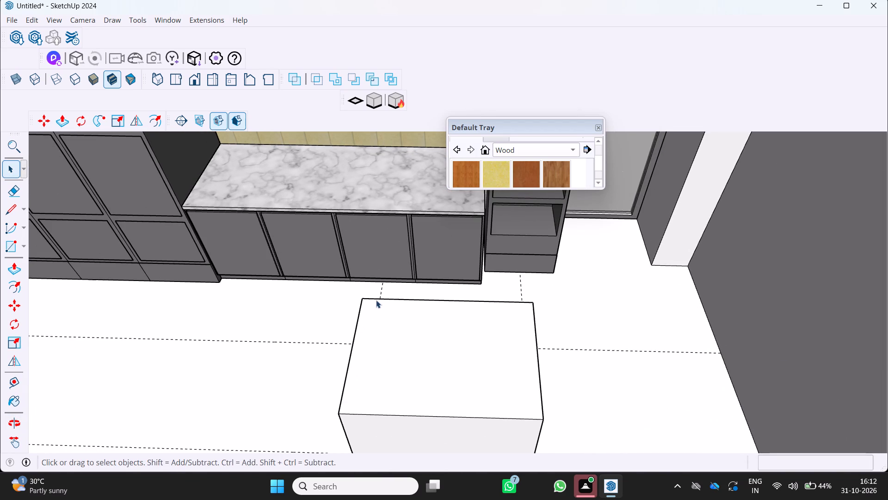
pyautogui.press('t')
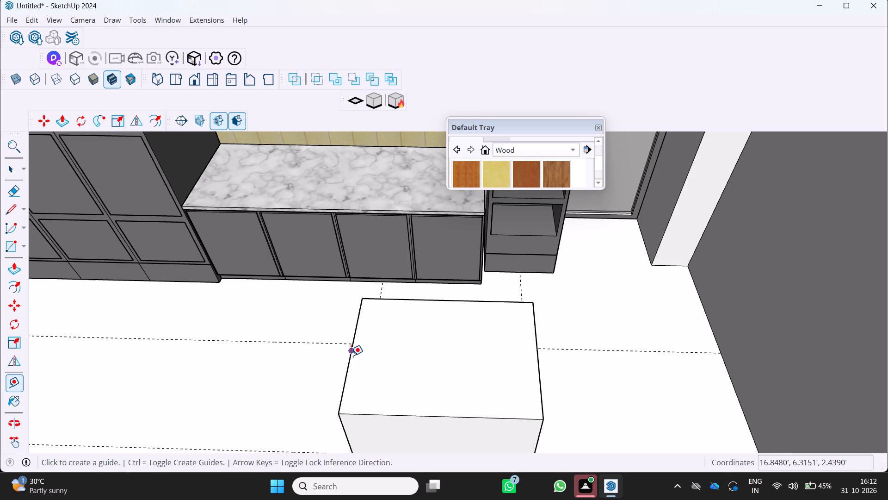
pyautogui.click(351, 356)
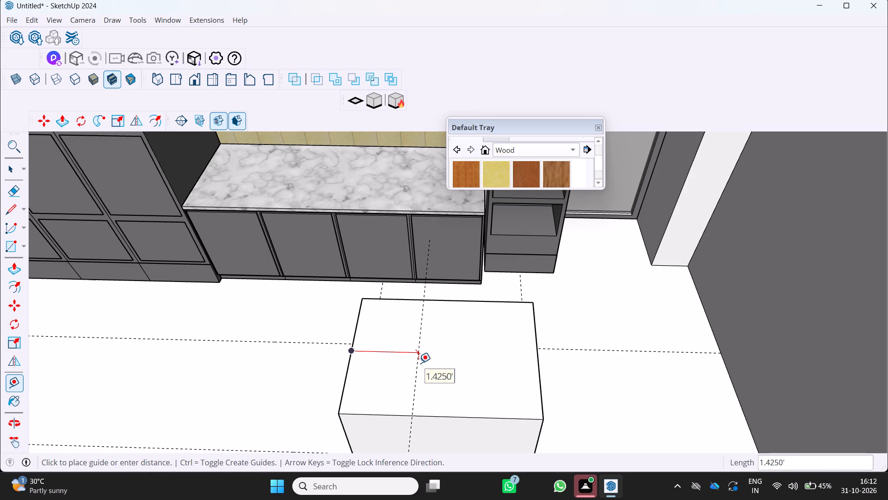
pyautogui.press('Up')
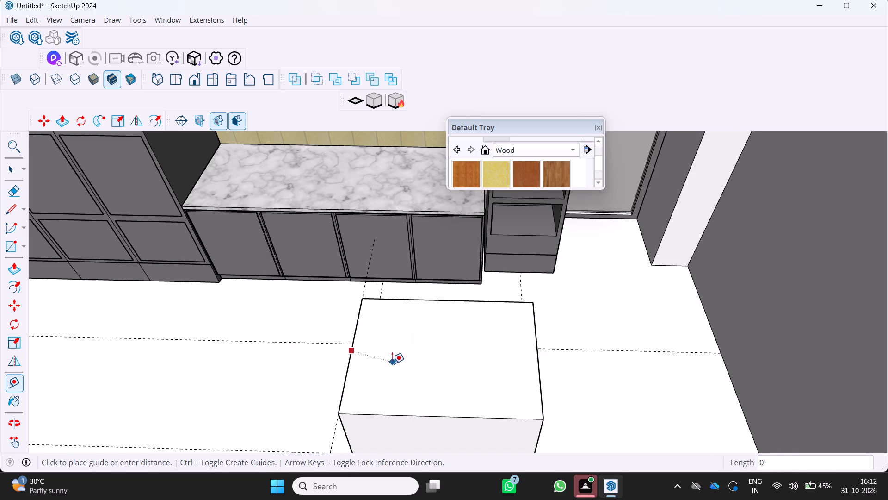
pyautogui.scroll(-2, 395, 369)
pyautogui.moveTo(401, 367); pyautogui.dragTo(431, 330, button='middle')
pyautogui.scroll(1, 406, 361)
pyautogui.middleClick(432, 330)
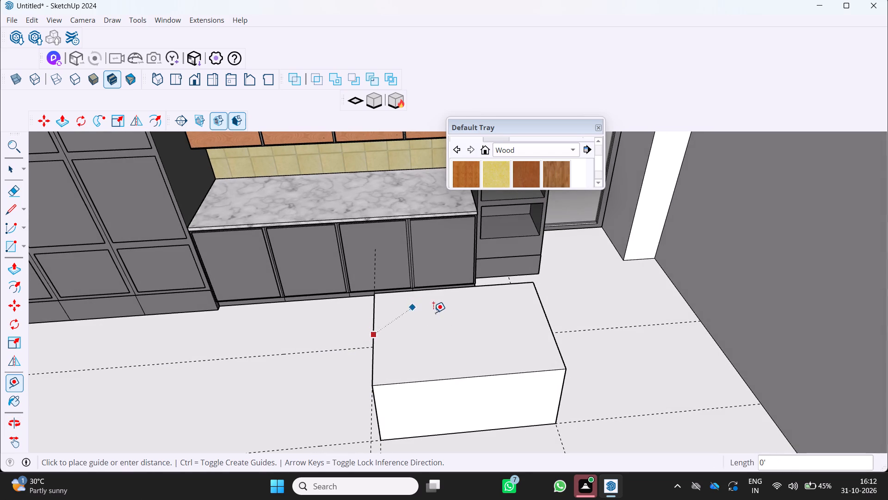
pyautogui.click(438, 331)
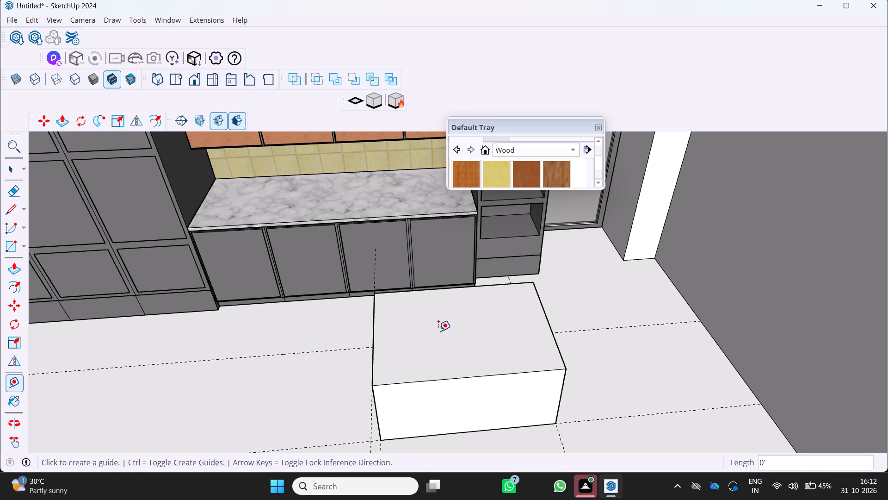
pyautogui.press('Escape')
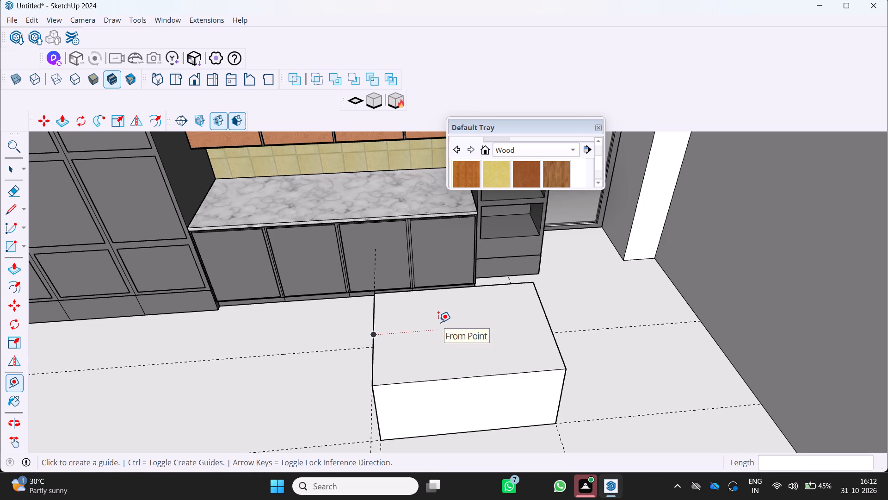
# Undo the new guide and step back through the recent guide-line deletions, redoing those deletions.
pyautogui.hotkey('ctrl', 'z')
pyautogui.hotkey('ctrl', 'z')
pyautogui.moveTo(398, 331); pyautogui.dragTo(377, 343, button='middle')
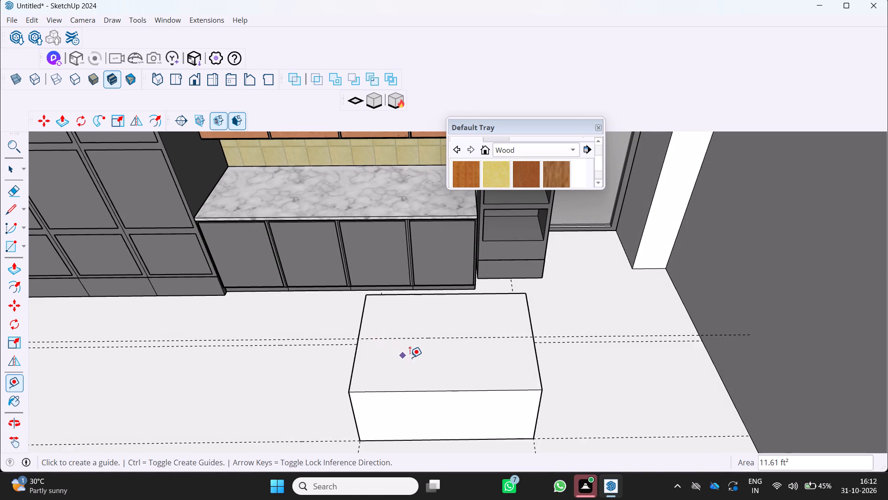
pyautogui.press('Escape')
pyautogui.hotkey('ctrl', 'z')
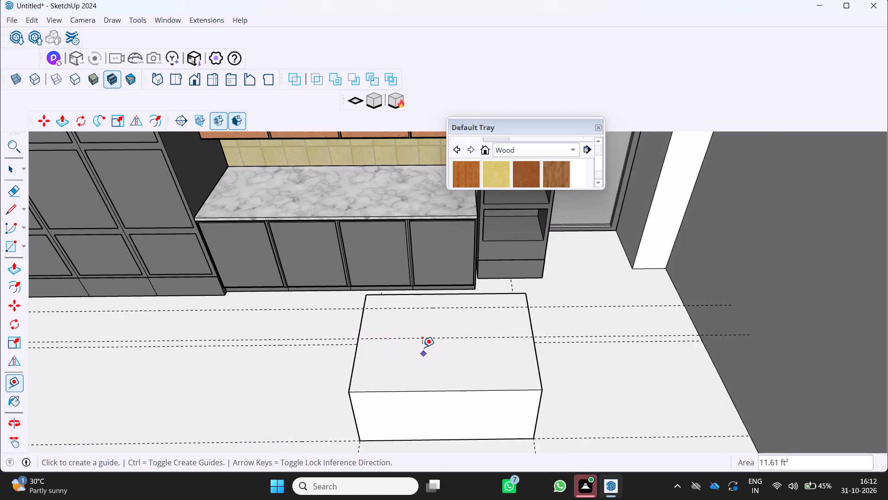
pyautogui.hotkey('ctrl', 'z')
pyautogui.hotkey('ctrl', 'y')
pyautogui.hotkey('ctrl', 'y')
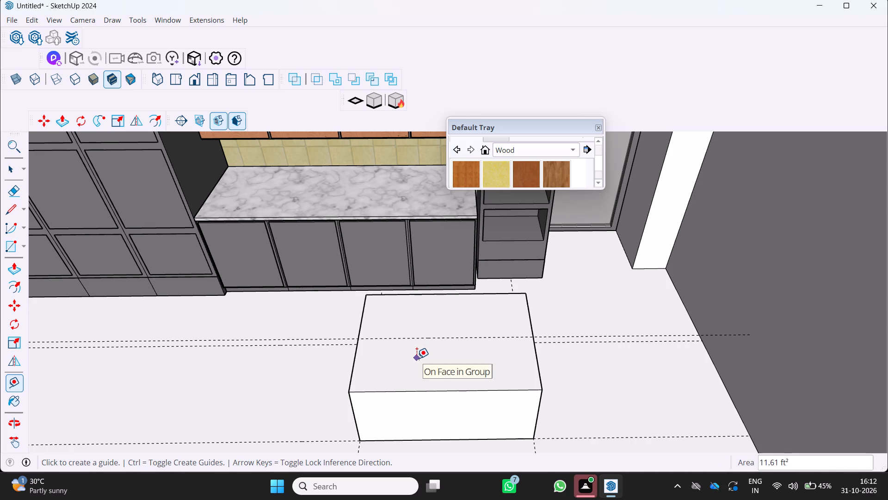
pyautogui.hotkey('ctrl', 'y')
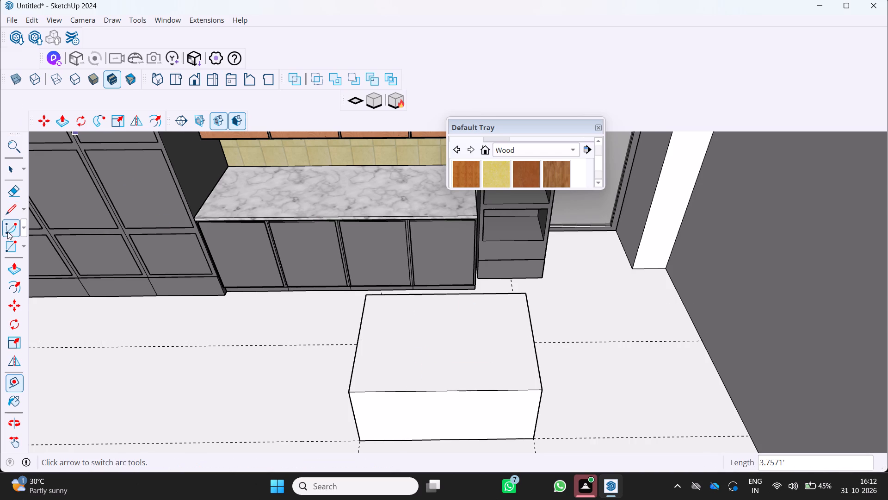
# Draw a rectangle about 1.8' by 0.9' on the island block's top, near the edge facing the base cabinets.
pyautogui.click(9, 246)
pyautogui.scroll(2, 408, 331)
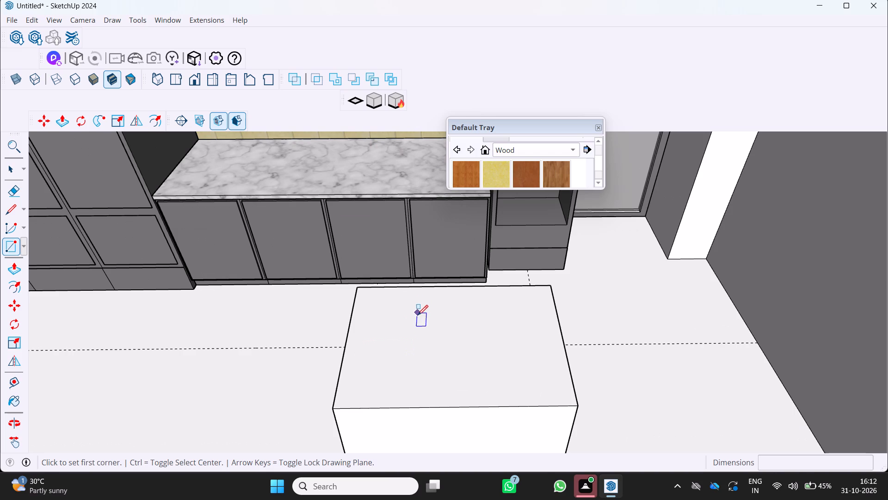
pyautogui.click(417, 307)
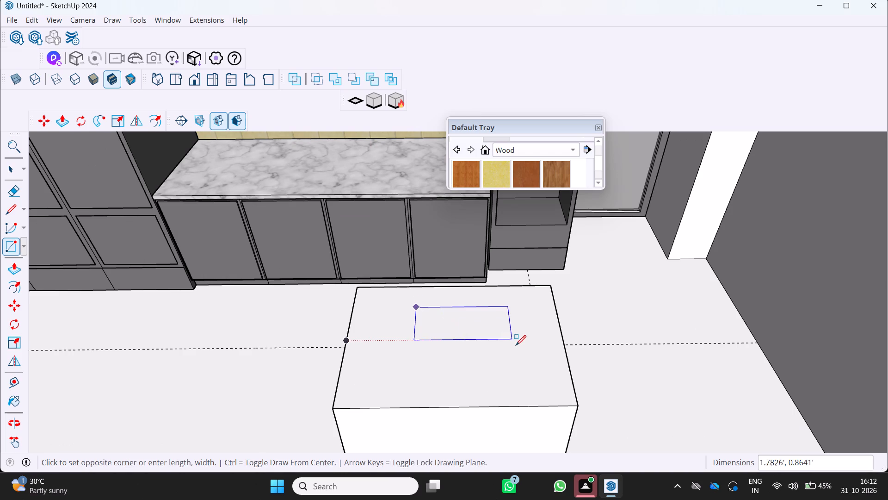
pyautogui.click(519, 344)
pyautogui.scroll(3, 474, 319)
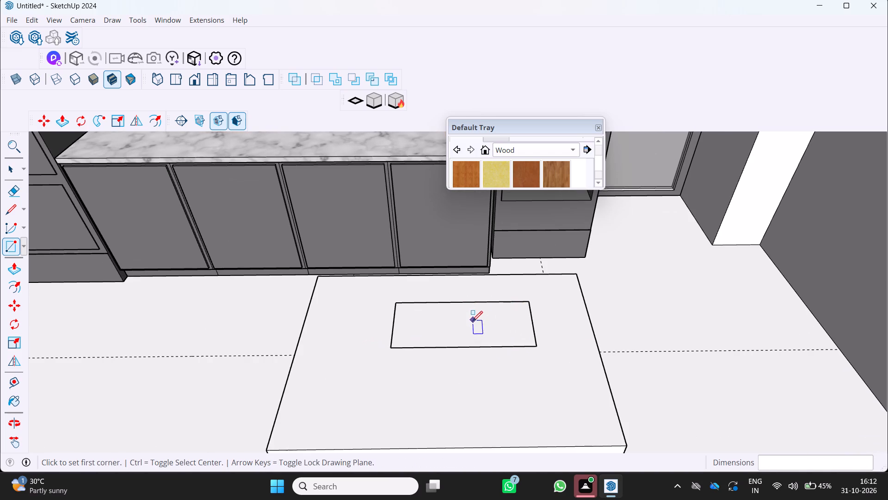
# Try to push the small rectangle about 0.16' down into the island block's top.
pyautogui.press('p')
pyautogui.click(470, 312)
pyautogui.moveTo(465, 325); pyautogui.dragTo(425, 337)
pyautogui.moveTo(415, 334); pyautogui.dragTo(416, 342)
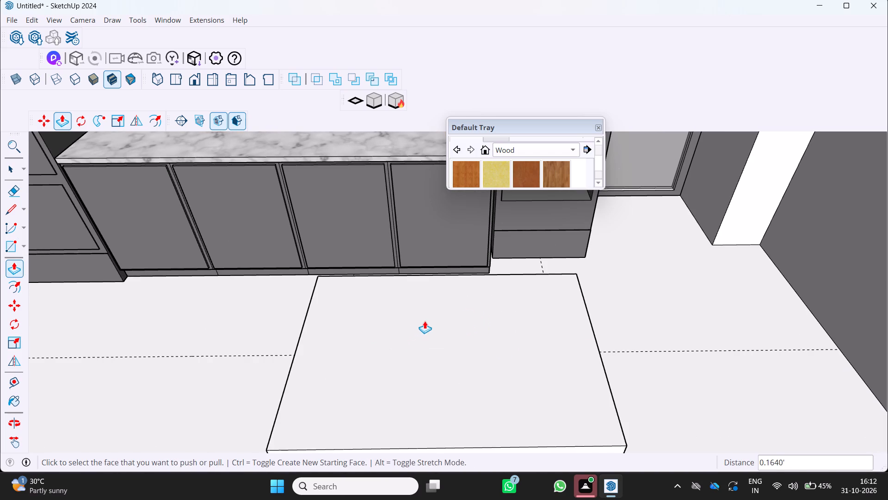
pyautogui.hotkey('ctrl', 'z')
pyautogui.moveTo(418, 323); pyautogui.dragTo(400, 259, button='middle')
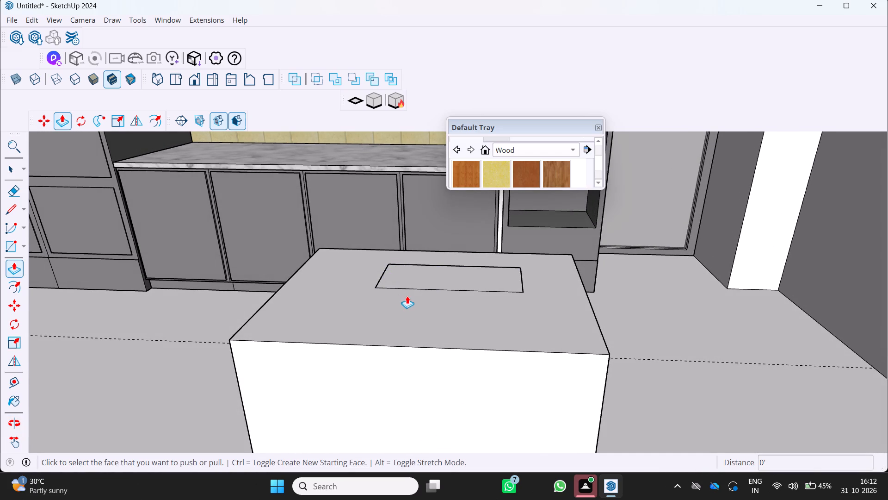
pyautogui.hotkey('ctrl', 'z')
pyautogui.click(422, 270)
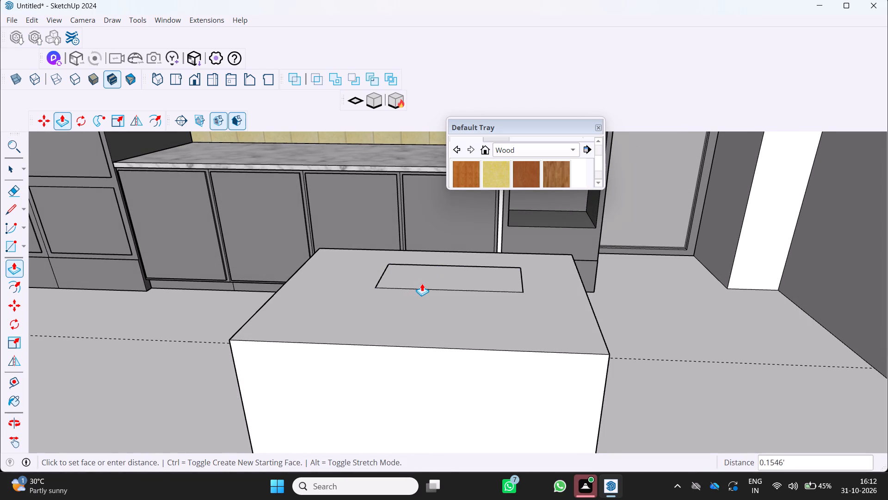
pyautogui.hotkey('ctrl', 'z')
# Undo back through the small rectangle, the guide lines on the island's top and the extrusion of the island block.
pyautogui.hotkey('ctrl', 'z')
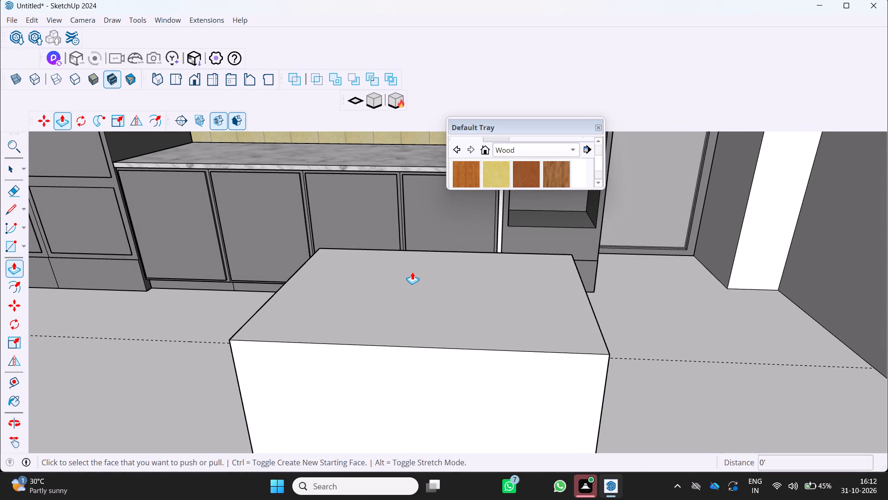
pyautogui.hotkey('ctrl', 'z')
pyautogui.hotkey('ctrl', 'z')
pyautogui.hotkey('ctrl', 'z')
pyautogui.hotkey('ctrl', 'z')
pyautogui.hotkey('ctrl', 'z')
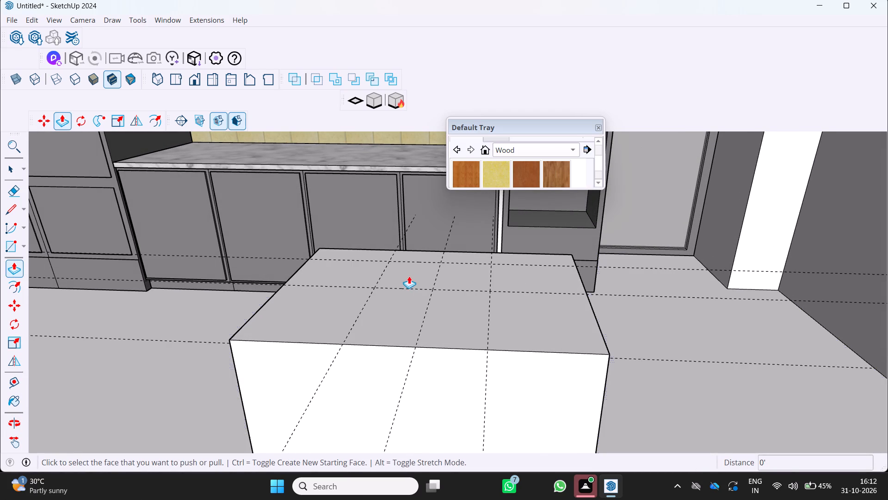
pyautogui.hotkey('ctrl', 'z')
pyautogui.hotkey('ctrl', 'z')
pyautogui.press('z')
pyautogui.press('z')
pyautogui.hotkey('ctrl', 'z')
pyautogui.hotkey('ctrl', 'z')
pyautogui.hotkey('ctrl', 'z')
pyautogui.hotkey('ctrl', 'z')
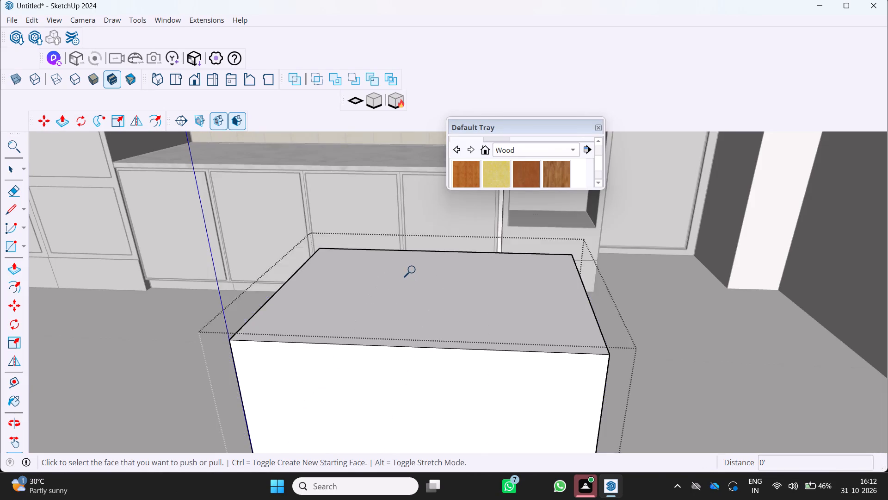
pyautogui.hotkey('ctrl', 'z')
pyautogui.hotkey('ctrl', 'z')
pyautogui.scroll(-4, 417, 273)
pyautogui.hotkey('ctrl', 'z')
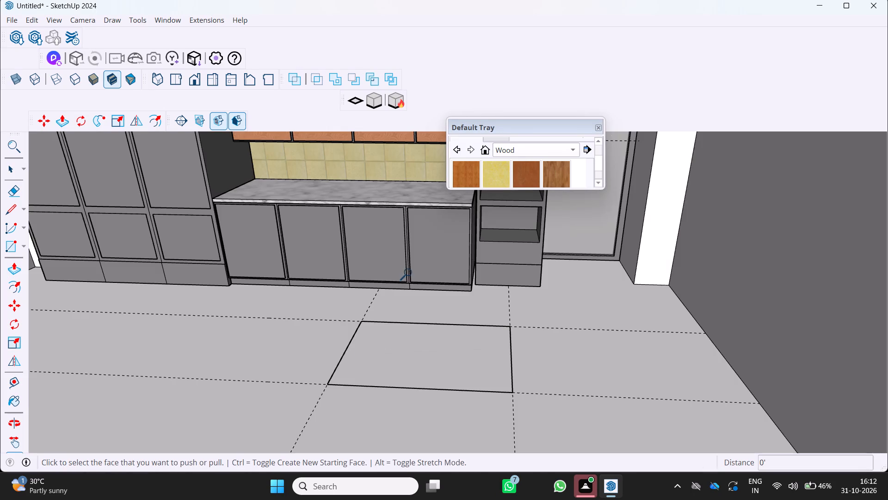
# Open the island's floor rectangle for editing.
pyautogui.moveTo(414, 334); pyautogui.dragTo(462, 292, button='middle')
pyautogui.middleClick(463, 290)
pyautogui.moveTo(444, 304); pyautogui.dragTo(413, 340, button='middle')
pyautogui.middleClick(411, 339)
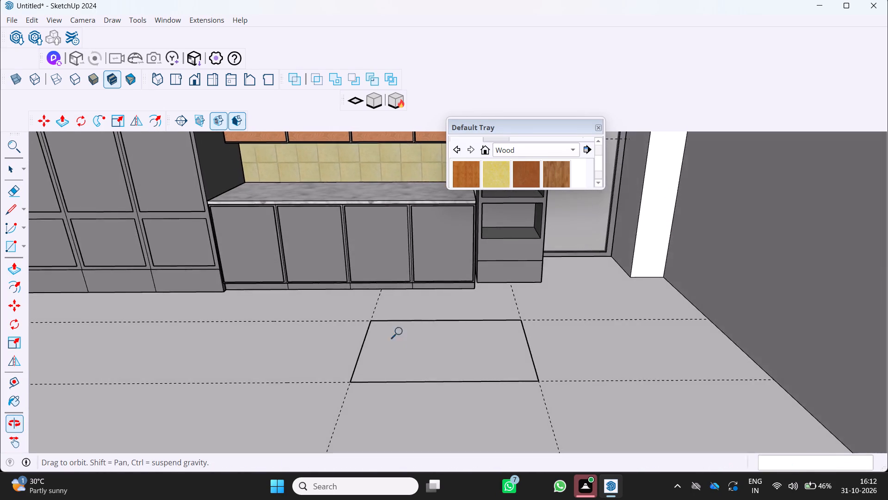
pyautogui.scroll(-6, 400, 321)
pyautogui.moveTo(402, 333); pyautogui.dragTo(375, 364, button='middle')
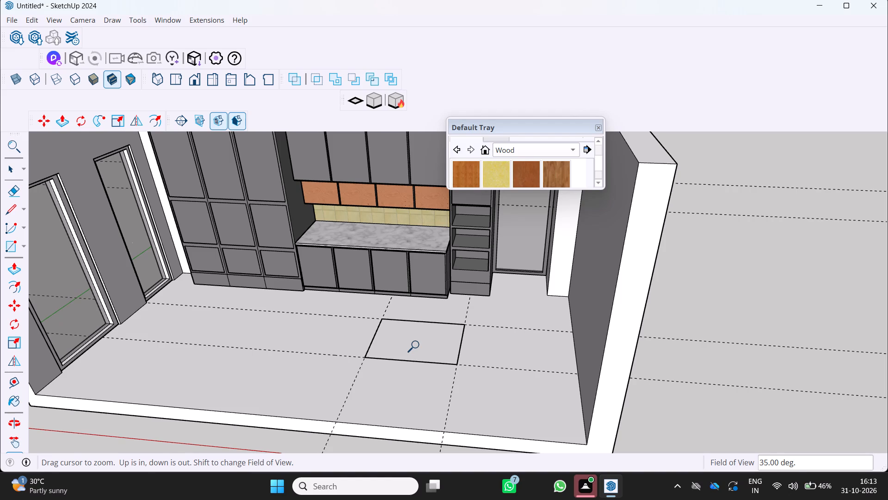
pyautogui.press('space')
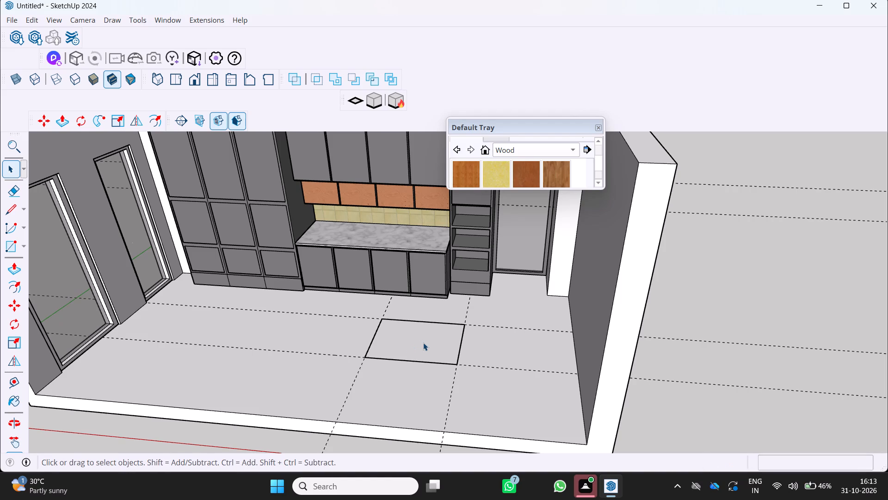
pyautogui.click(423, 343)
pyautogui.click(423, 343)
pyautogui.click(423, 343)
pyautogui.click(423, 343)
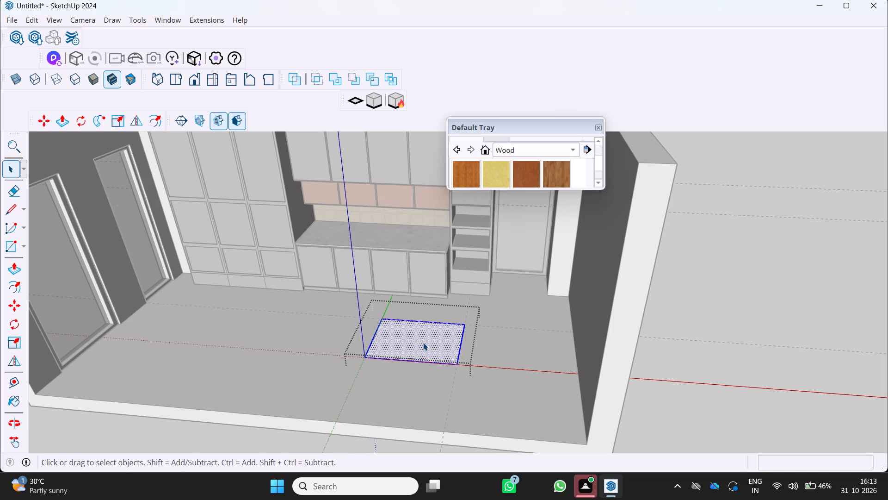
# Select the island's floor rectangle and reverse its face.
pyautogui.scroll(3, 421, 359)
pyautogui.moveTo(419, 350); pyautogui.dragTo(437, 268, button='middle')
pyautogui.scroll(4, 432, 294)
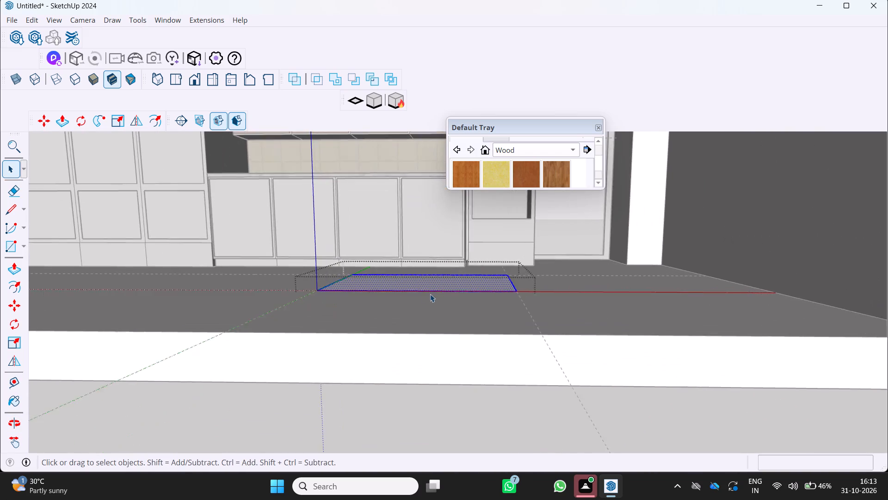
pyautogui.moveTo(430, 294); pyautogui.dragTo(403, 328, button='middle')
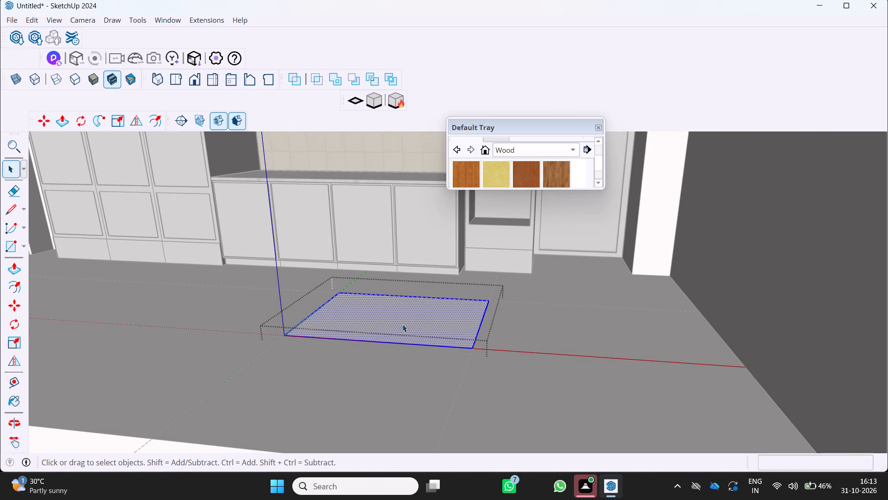
pyautogui.doubleClick(404, 326)
pyautogui.doubleClick(403, 330)
pyautogui.rightClick(400, 328)
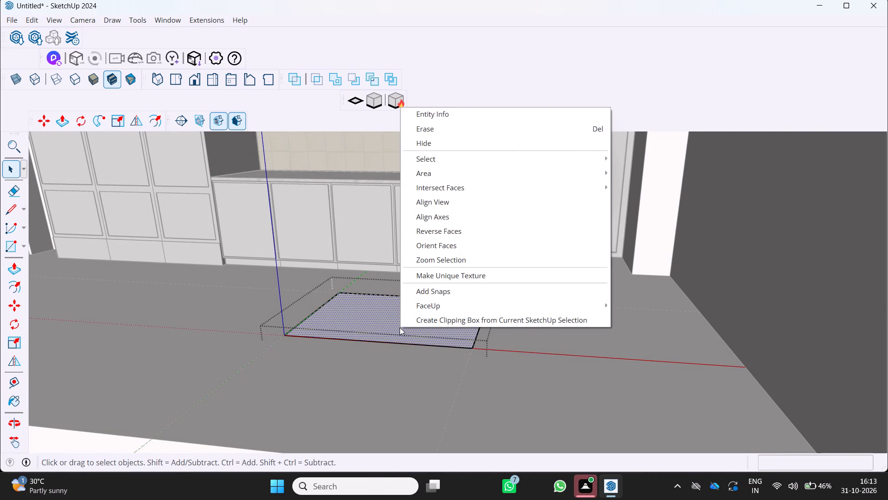
pyautogui.moveTo(312, 342); pyautogui.dragTo(318, 337)
pyautogui.tripleClick(339, 314)
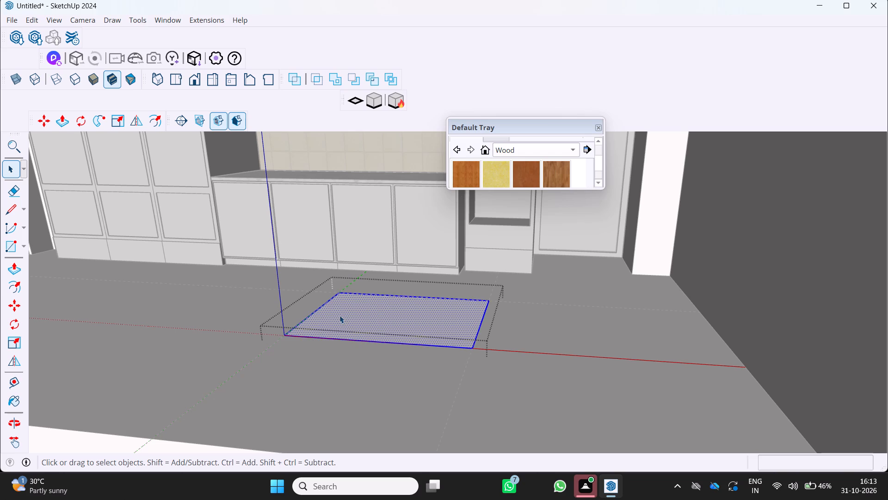
pyautogui.rightClick(339, 315)
pyautogui.click(394, 193)
# Extrude the island's floor rectangle upward by about 1.9' to form the block.
pyautogui.moveTo(360, 265); pyautogui.dragTo(382, 333, button='middle')
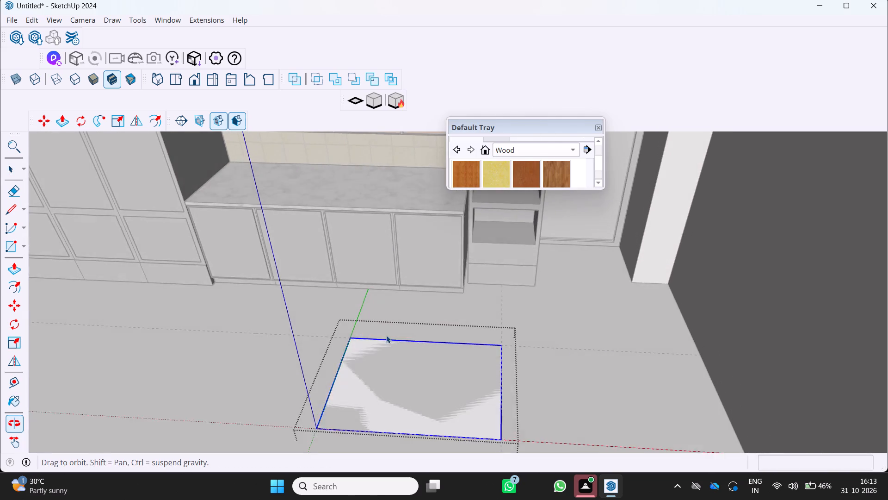
pyautogui.scroll(-3, 414, 362)
pyautogui.press('p')
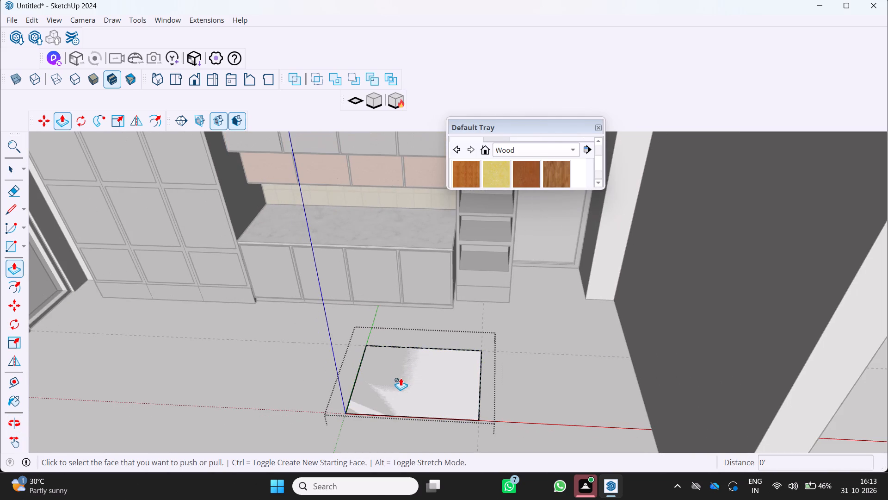
pyautogui.click(402, 385)
pyautogui.press('space')
pyautogui.tripleClick(415, 377)
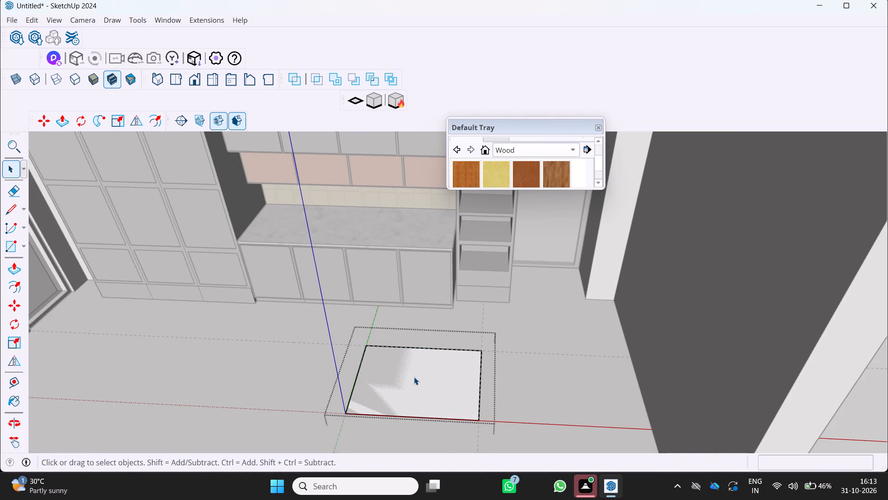
pyautogui.press('p')
pyautogui.click(413, 376)
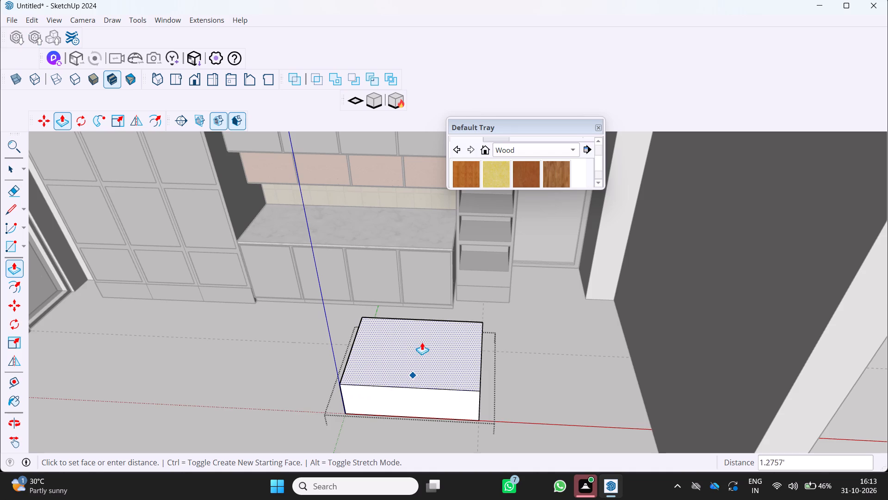
pyautogui.moveTo(422, 337); pyautogui.dragTo(442, 259, button='middle')
pyautogui.middleClick(442, 259)
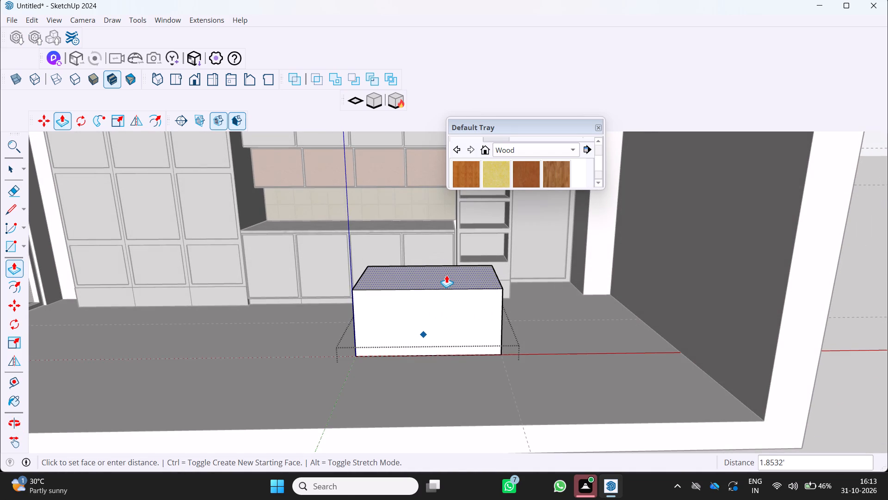
pyautogui.click(445, 271)
# Place three guides across the island block's top, 2' and about 1.2' from one side edge and about 1.1' from the opposite one.
pyautogui.moveTo(413, 322); pyautogui.dragTo(354, 385, button='middle')
pyautogui.middleClick(354, 385)
pyautogui.scroll(-4, 352, 384)
pyautogui.moveTo(364, 365); pyautogui.dragTo(418, 359, button='middle')
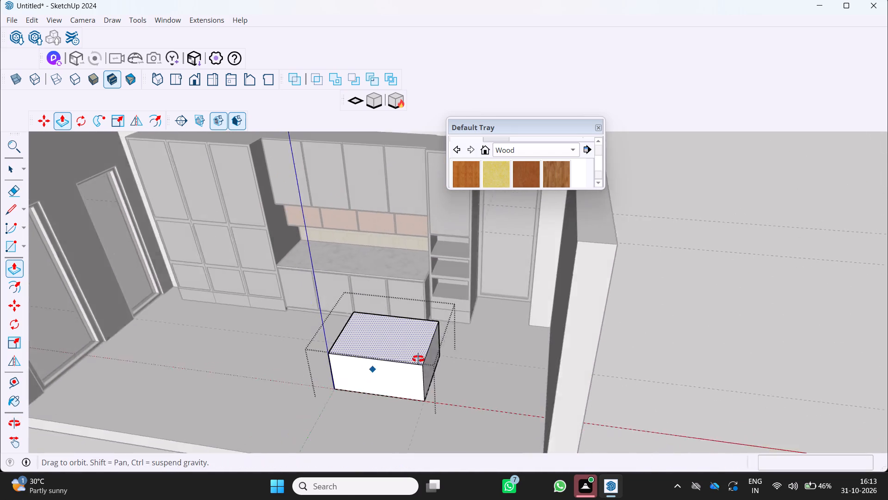
pyautogui.moveTo(418, 359); pyautogui.dragTo(441, 350, button='middle')
pyautogui.scroll(1, 436, 354)
pyautogui.press('t')
pyautogui.click(363, 339)
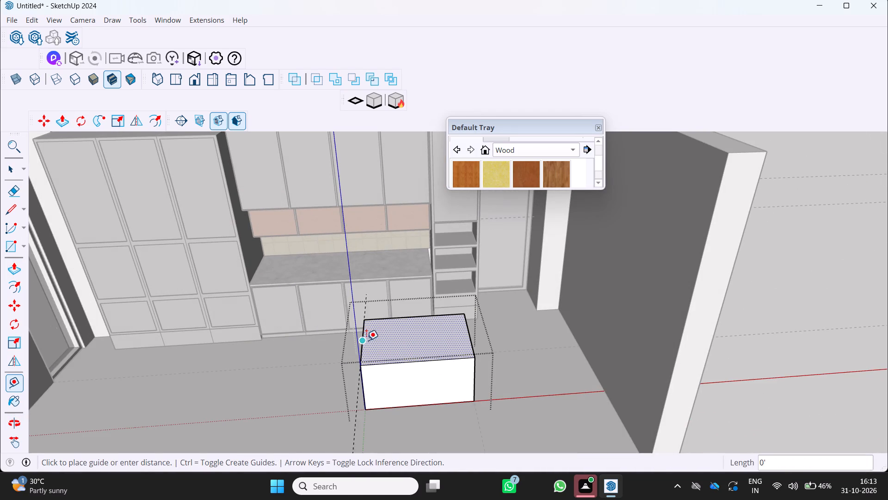
pyautogui.click(416, 342)
pyautogui.click(415, 336)
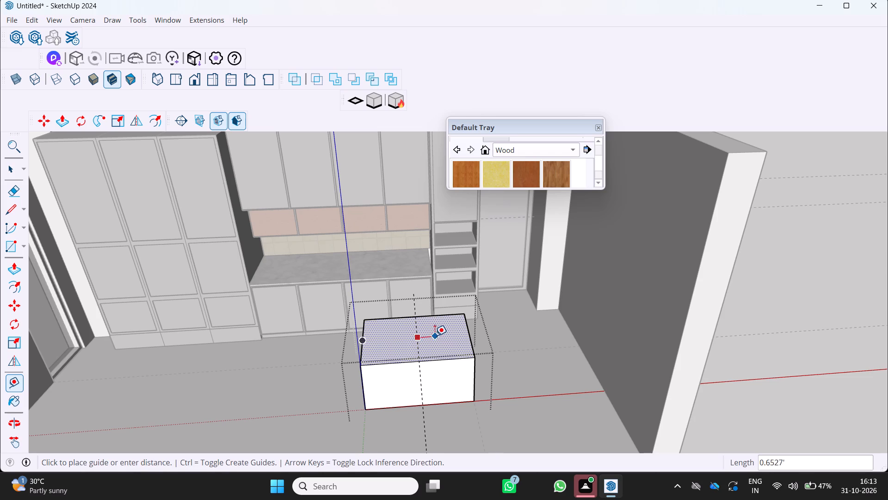
pyautogui.press('Escape')
pyautogui.click(467, 334)
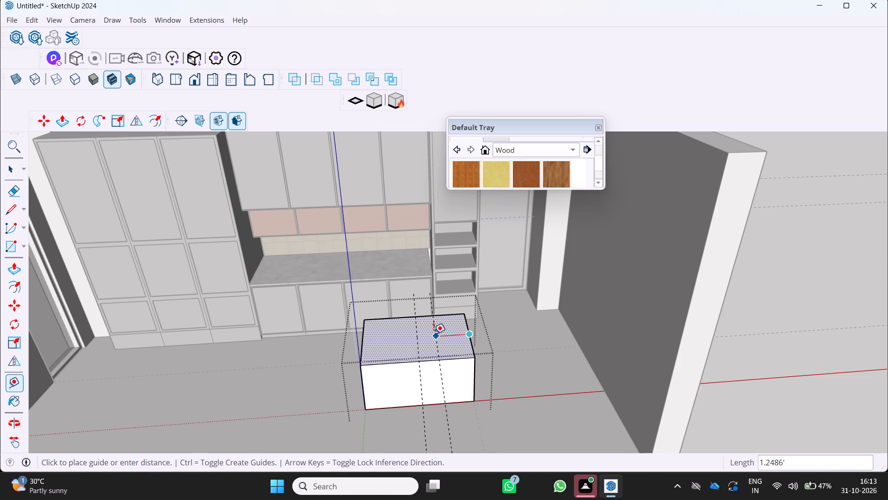
pyautogui.click(439, 335)
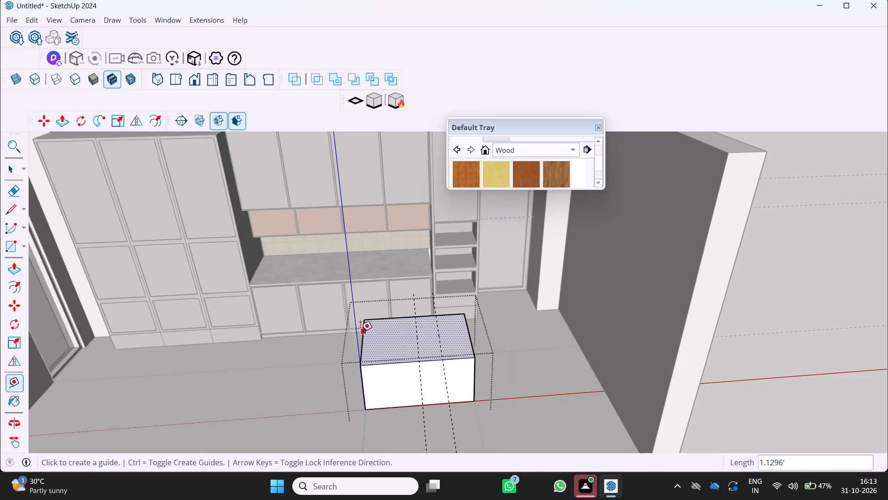
pyautogui.click(361, 337)
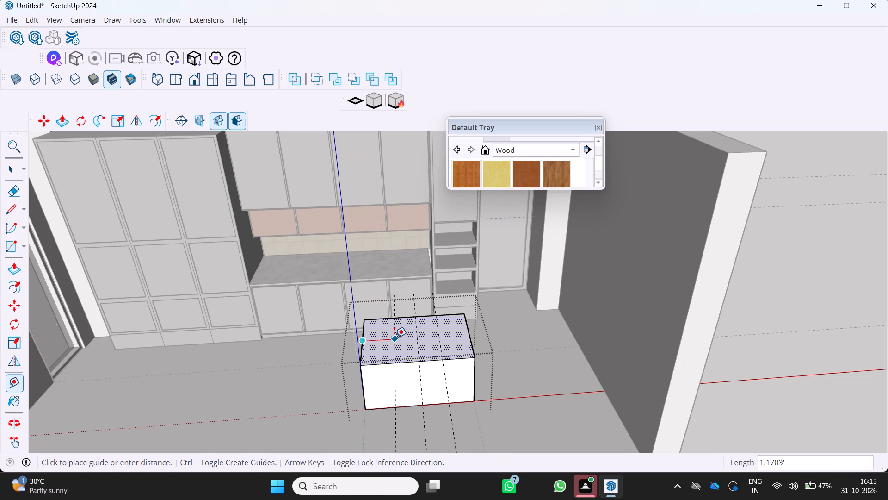
pyautogui.click(395, 337)
# Place two lengthwise guides on the island's top, about 0.66' from the edge facing the base cabinets and about 1.27' from the opposite edge.
pyautogui.moveTo(419, 349); pyautogui.dragTo(376, 366, button='middle')
pyautogui.scroll(6, 435, 313)
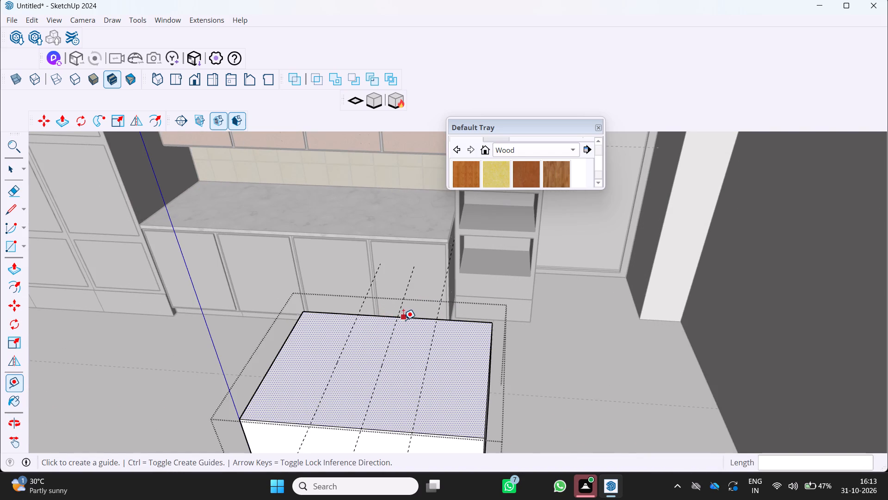
pyautogui.click(405, 317)
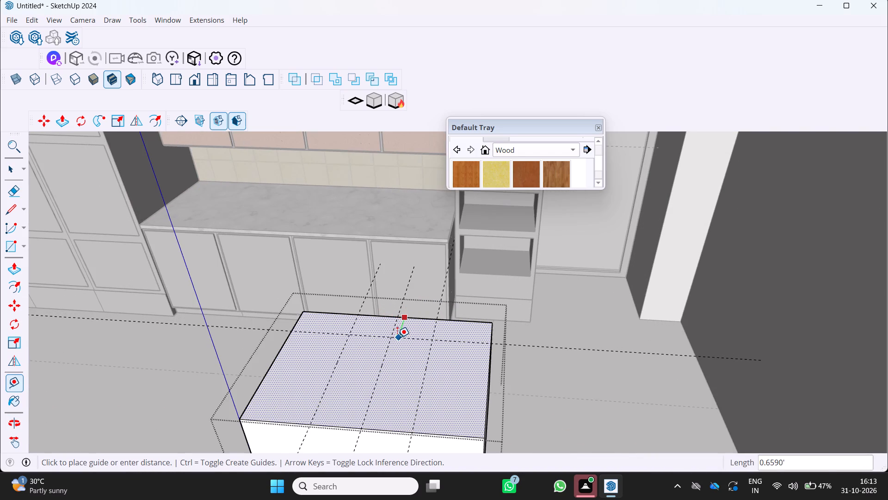
pyautogui.click(397, 337)
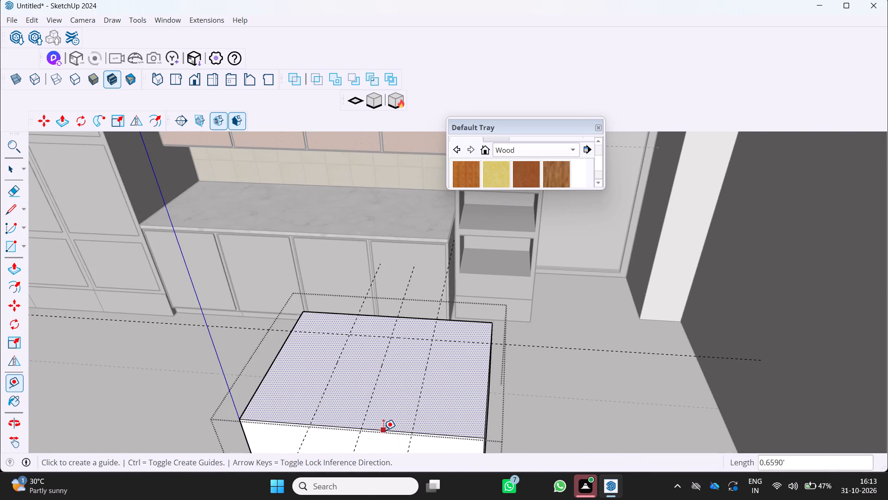
pyautogui.click(383, 430)
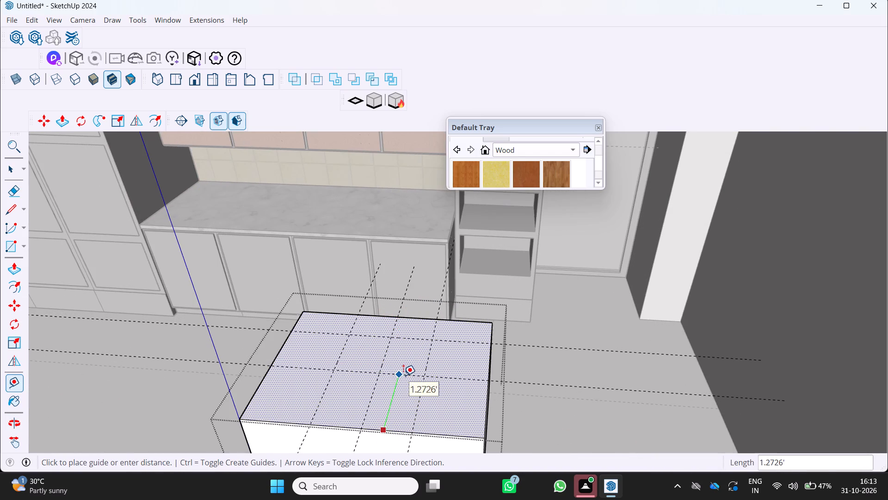
pyautogui.click(403, 375)
# Draw a rectangle on the island block's top between the outer crossing guides and the two lengthwise guides.
pyautogui.moveTo(403, 377); pyautogui.dragTo(440, 337, button='middle')
pyautogui.scroll(1, 414, 368)
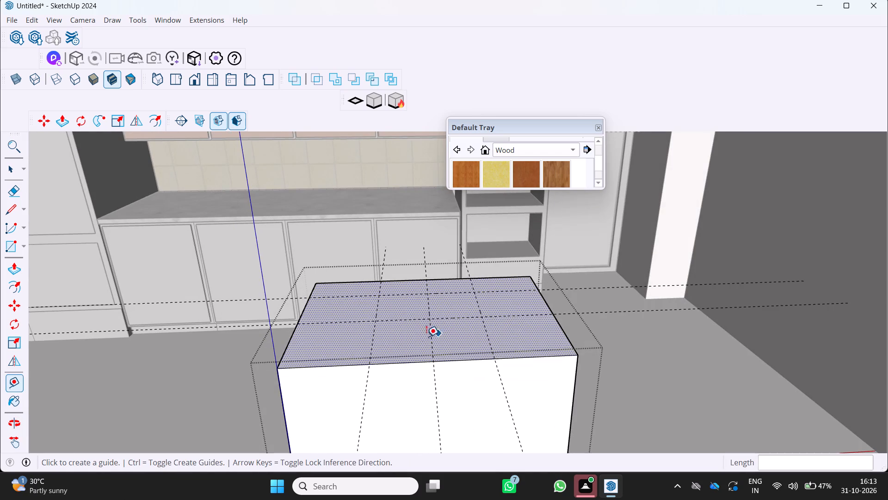
pyautogui.press('r')
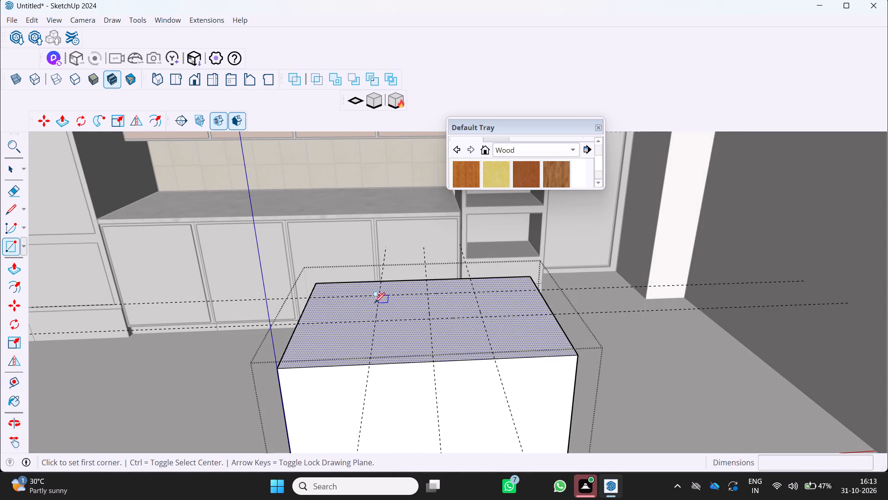
pyautogui.moveTo(378, 294); pyautogui.dragTo(386, 298)
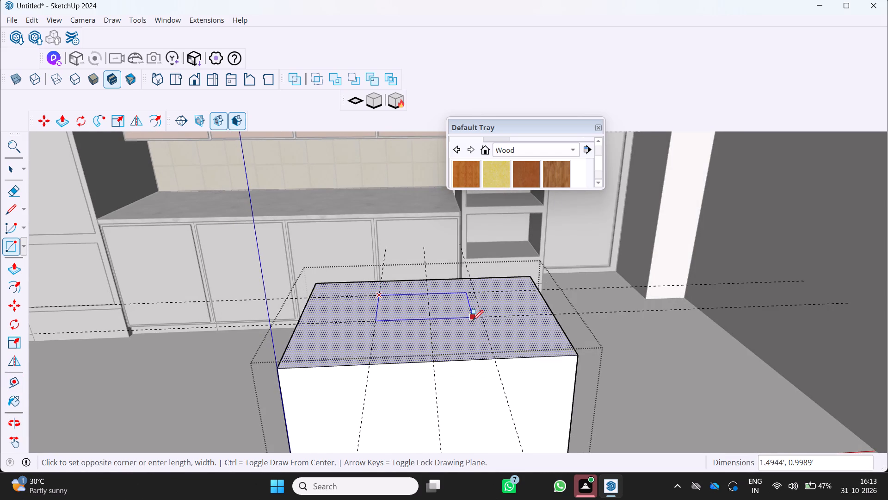
pyautogui.click(481, 319)
# Push the small rectangle down into the island block's top to form a recess.
pyautogui.moveTo(462, 323); pyautogui.dragTo(429, 368, button='middle')
pyautogui.scroll(3, 432, 344)
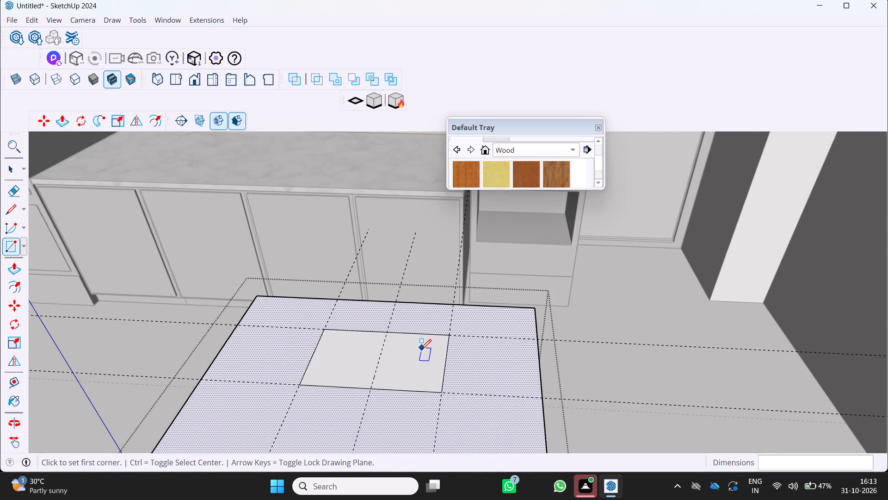
pyautogui.press('p')
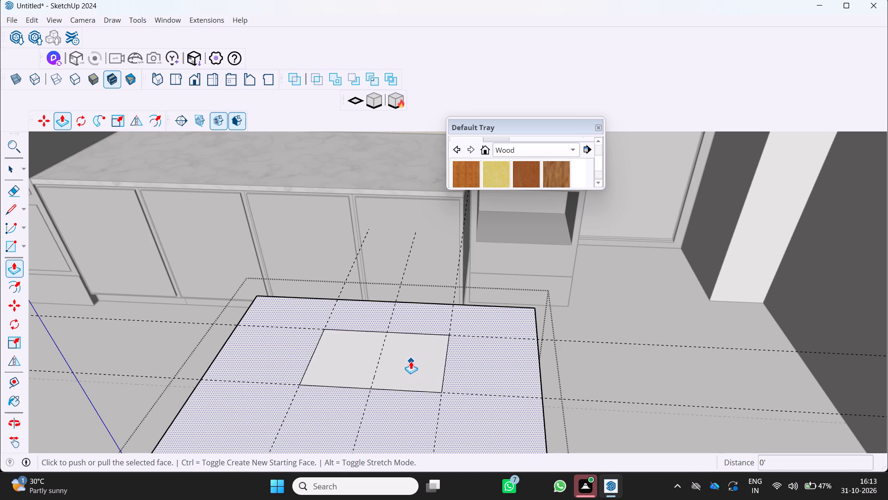
pyautogui.click(408, 360)
pyautogui.press('space')
pyautogui.doubleClick(406, 362)
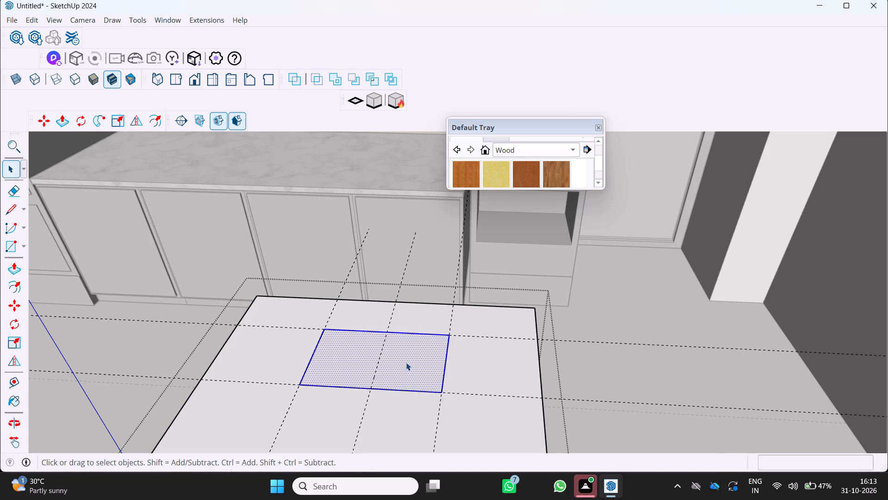
pyautogui.press('p')
pyautogui.moveTo(417, 350); pyautogui.dragTo(423, 360)
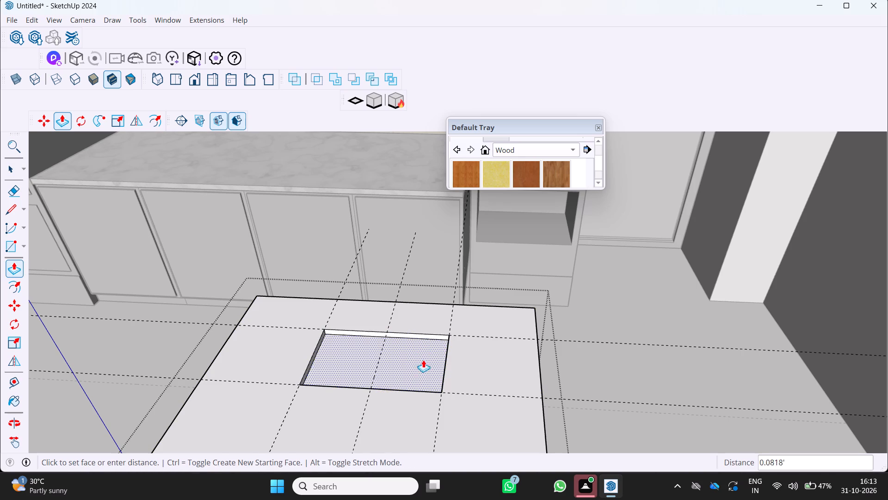
pyautogui.moveTo(423, 360); pyautogui.dragTo(432, 378)
# Push the recess floor in the island block about 0.2' deeper.
pyautogui.moveTo(418, 363); pyautogui.dragTo(462, 298, button='middle')
pyautogui.moveTo(455, 292); pyautogui.dragTo(424, 347, button='middle')
pyautogui.scroll(8, 413, 331)
pyautogui.middleClick(414, 310)
pyautogui.middleClick(413, 308)
pyautogui.moveTo(405, 303); pyautogui.dragTo(400, 340, button='middle')
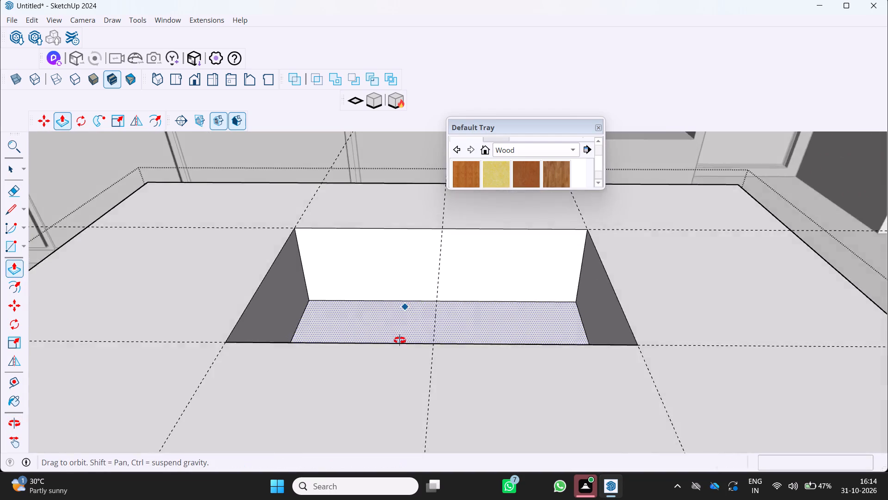
pyautogui.moveTo(400, 340); pyautogui.dragTo(394, 351, button='middle')
pyautogui.middleClick(394, 351)
pyautogui.moveTo(467, 369); pyautogui.dragTo(468, 389)
# Examine the recess in the island block's top from several angles and distances.
pyautogui.scroll(-2, 458, 383)
pyautogui.moveTo(458, 383); pyautogui.dragTo(469, 328, button='middle')
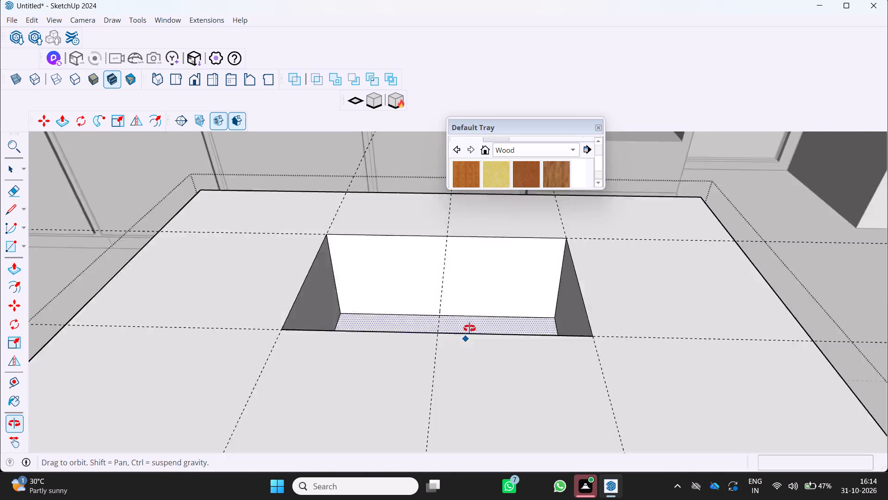
pyautogui.moveTo(469, 328); pyautogui.dragTo(476, 309, button='middle')
pyautogui.middleClick(476, 309)
pyautogui.scroll(-6, 475, 295)
pyautogui.moveTo(469, 300); pyautogui.dragTo(462, 375, button='middle')
pyautogui.middleClick(462, 375)
pyautogui.scroll(-6, 460, 381)
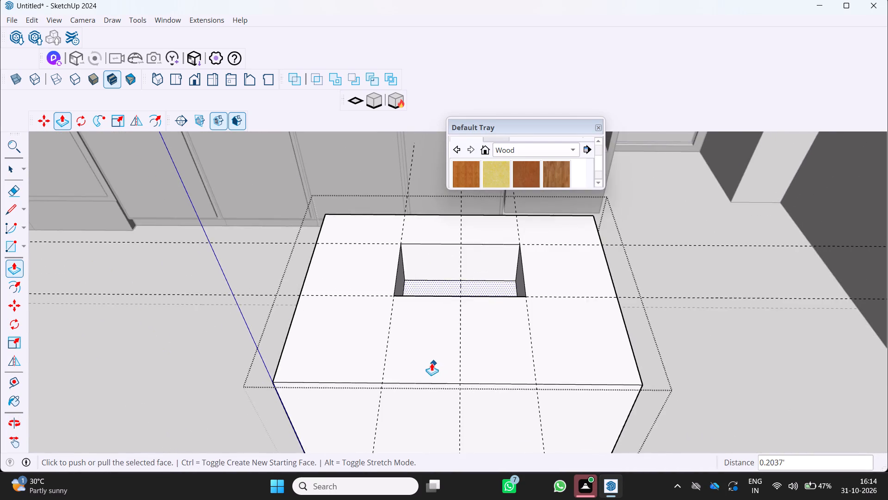
pyautogui.moveTo(432, 362); pyautogui.dragTo(438, 335, button='middle')
pyautogui.middleClick(438, 334)
pyautogui.scroll(3, 446, 310)
pyautogui.moveTo(438, 286); pyautogui.dragTo(426, 340, button='middle')
pyautogui.scroll(-5, 435, 341)
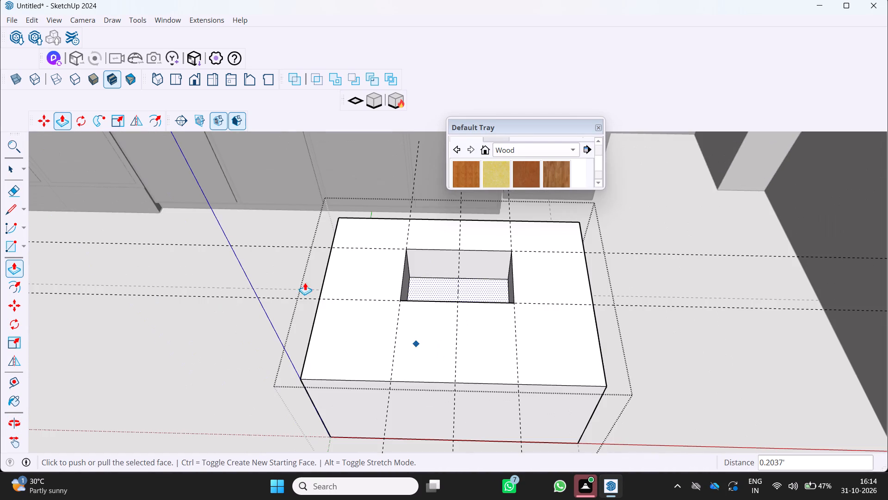
# Delete all the dashed guide lines in the model.
pyautogui.click(30, 22)
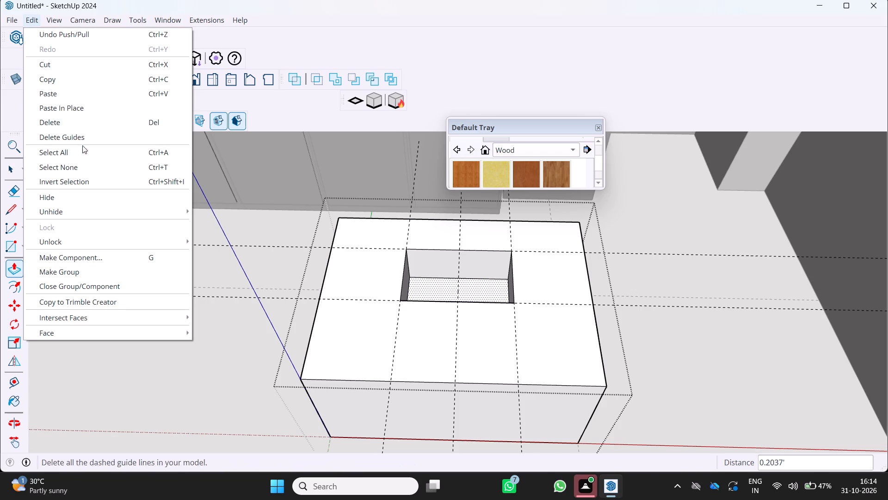
pyautogui.click(84, 137)
# Examine the island block and the recess in its top from several angles and distances.
pyautogui.scroll(-4, 107, 203)
pyautogui.moveTo(109, 209); pyautogui.dragTo(194, 156, button='middle')
pyautogui.scroll(1, 119, 201)
pyautogui.middleClick(195, 156)
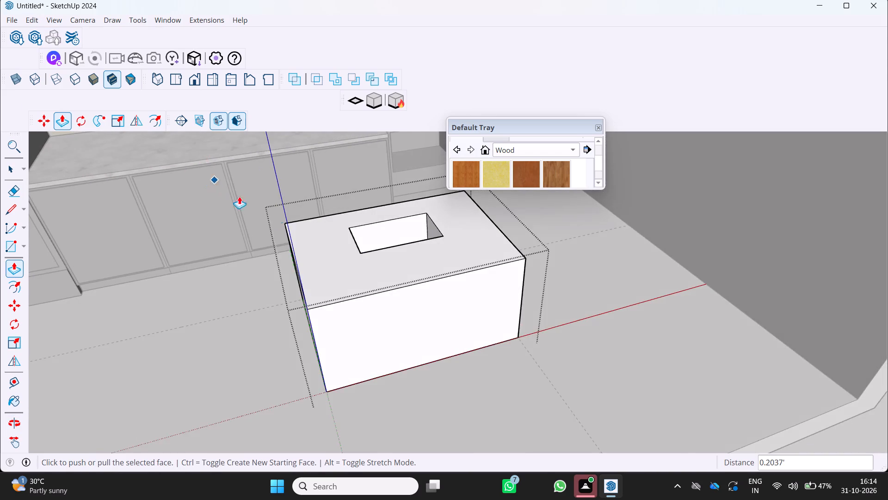
pyautogui.scroll(7, 419, 236)
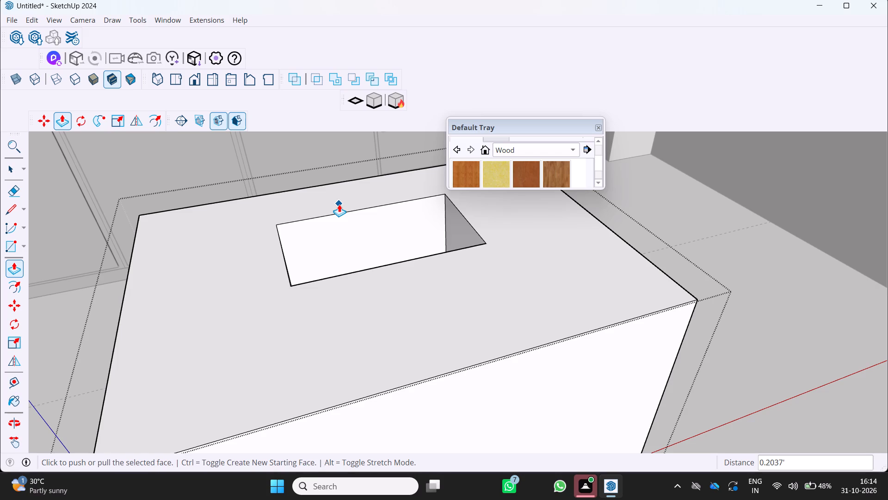
pyautogui.scroll(-2, 306, 216)
pyautogui.moveTo(307, 225); pyautogui.dragTo(231, 309, button='middle')
pyautogui.middleClick(231, 309)
pyautogui.scroll(-1, 230, 310)
pyautogui.middleClick(230, 310)
pyautogui.scroll(-2, 452, 298)
pyautogui.moveTo(452, 299); pyautogui.dragTo(393, 248, button='middle')
pyautogui.middleClick(393, 248)
pyautogui.scroll(1, 420, 281)
pyautogui.moveTo(423, 279); pyautogui.dragTo(442, 234, button='middle')
pyautogui.middleClick(442, 234)
pyautogui.scroll(-3, 442, 234)
pyautogui.moveTo(406, 264); pyautogui.dragTo(382, 295, button='middle')
pyautogui.scroll(-4, 382, 295)
pyautogui.middleClick(382, 297)
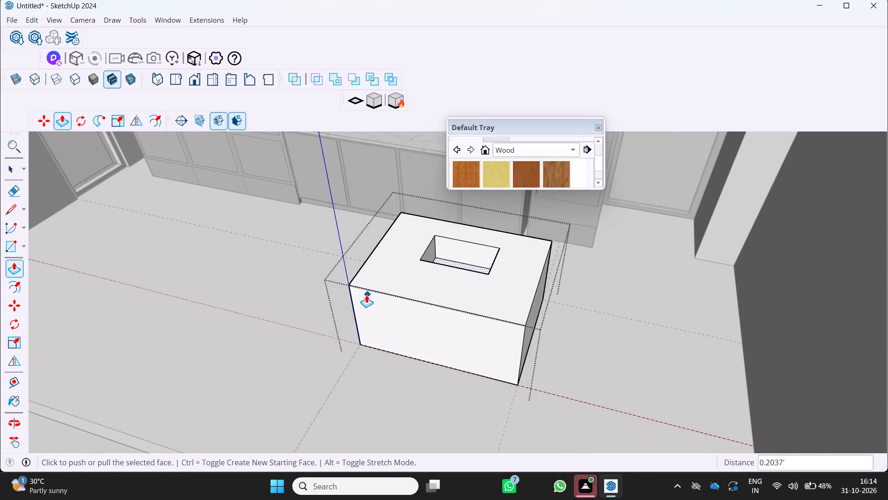
pyautogui.keyDown('shift'); pyautogui.moveTo(366, 295); pyautogui.dragTo(339, 333, button='middle'); pyautogui.keyUp('shift')
pyautogui.scroll(3, 382, 313)
pyautogui.moveTo(388, 306); pyautogui.dragTo(413, 284, button='middle')
pyautogui.middleClick(413, 284)
pyautogui.scroll(1, 463, 274)
pyautogui.moveTo(465, 273); pyautogui.dragTo(422, 303, button='middle')
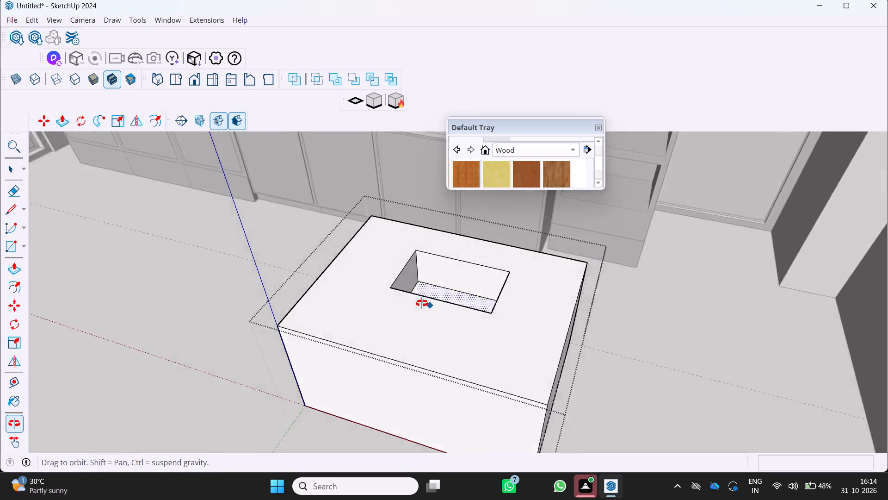
pyautogui.moveTo(422, 303); pyautogui.dragTo(377, 318, button='middle')
pyautogui.middleClick(374, 318)
pyautogui.scroll(4, 390, 295)
pyautogui.moveTo(374, 297); pyautogui.dragTo(282, 297, button='middle')
pyautogui.scroll(1, 322, 320)
pyautogui.scroll(-2, 288, 285)
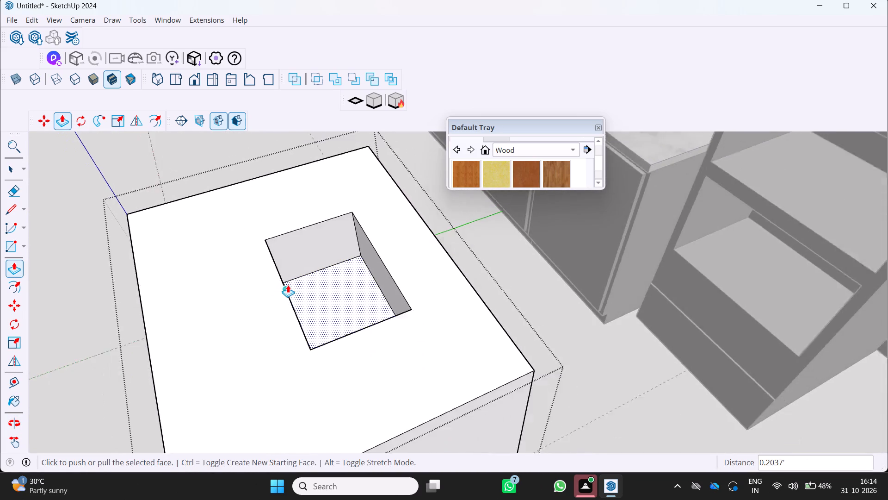
# Push the recess's long side wall farthest from the cabinets outward about 0.08' to widen the recess.
pyautogui.scroll(-2, 288, 285)
pyautogui.moveTo(286, 285); pyautogui.dragTo(231, 312, button='middle')
pyautogui.scroll(4, 231, 312)
pyautogui.middleClick(231, 312)
pyautogui.moveTo(301, 249); pyautogui.dragTo(254, 272, button='middle')
pyautogui.scroll(2, 300, 250)
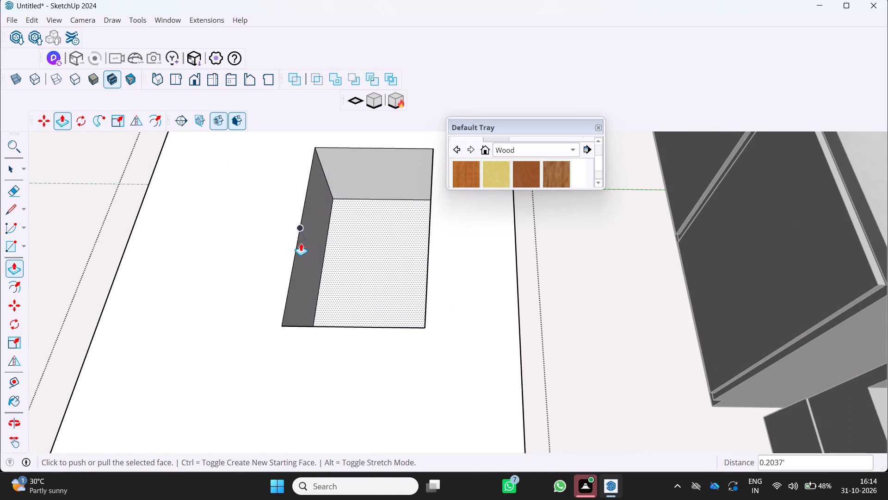
pyautogui.press('space')
pyautogui.click(306, 250)
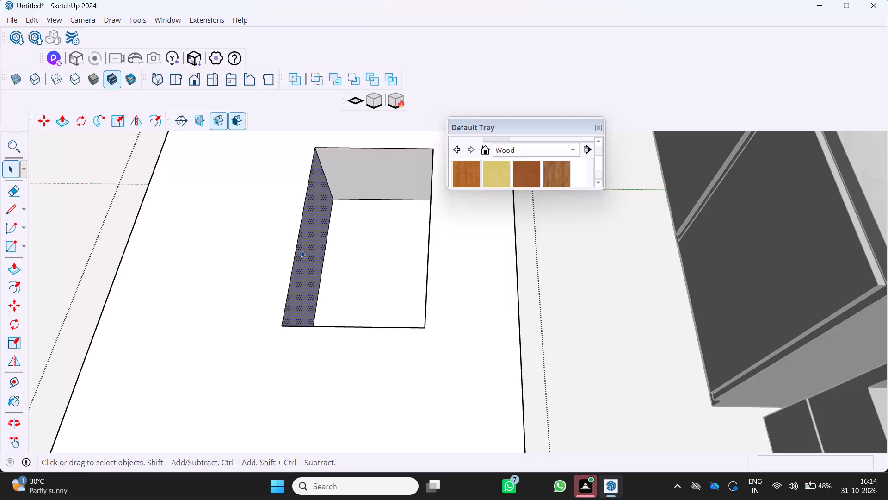
pyautogui.press('p')
pyautogui.moveTo(300, 250); pyautogui.dragTo(286, 242)
# Examine the widened recess and the island block against the kitchen cabinets.
pyautogui.scroll(-2, 296, 249)
pyautogui.moveTo(308, 252); pyautogui.dragTo(506, 216, button='middle')
pyautogui.middleClick(506, 216)
pyautogui.middleClick(506, 216)
pyautogui.scroll(-4, 506, 216)
pyautogui.moveTo(451, 277); pyautogui.dragTo(539, 225, button='middle')
pyautogui.scroll(-2, 539, 225)
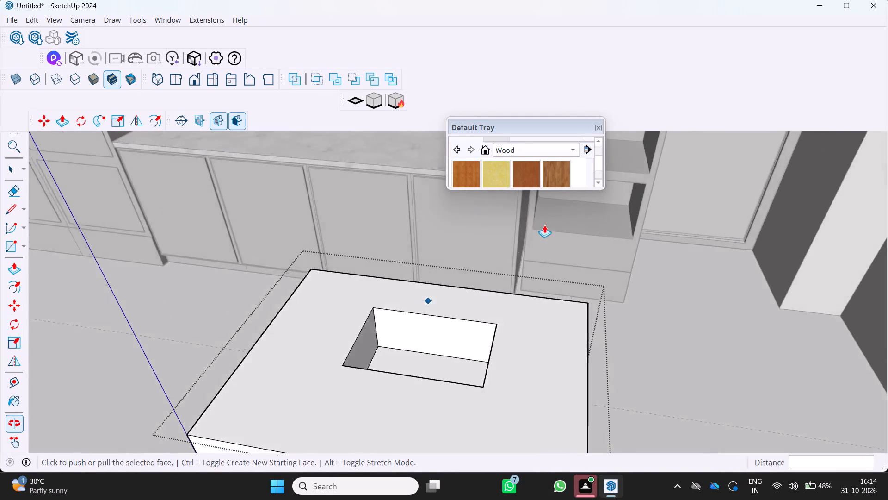
pyautogui.scroll(-2, 544, 225)
pyautogui.moveTo(483, 289); pyautogui.dragTo(515, 268, button='middle')
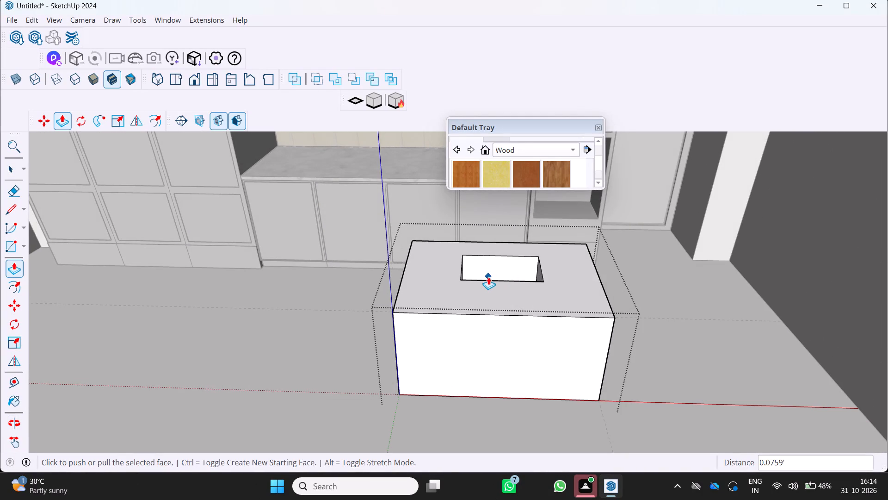
pyautogui.scroll(3, 484, 266)
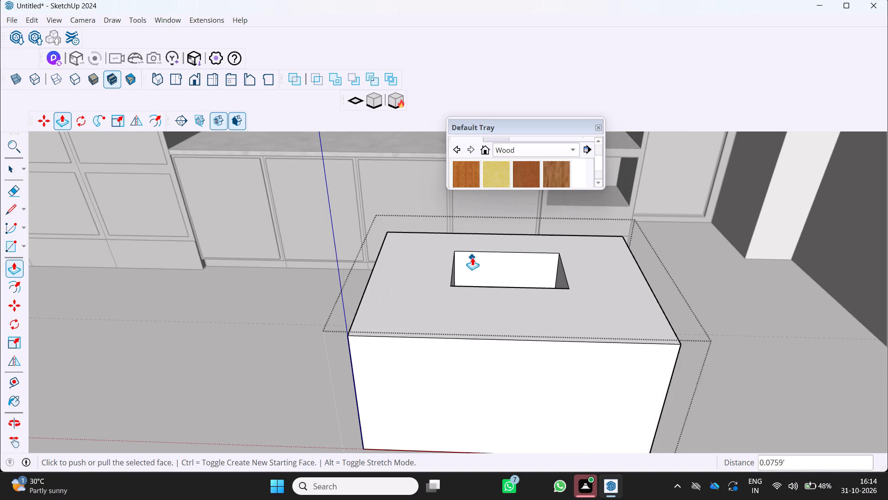
pyautogui.scroll(1, 480, 259)
pyautogui.moveTo(480, 259); pyautogui.dragTo(479, 246, button='middle')
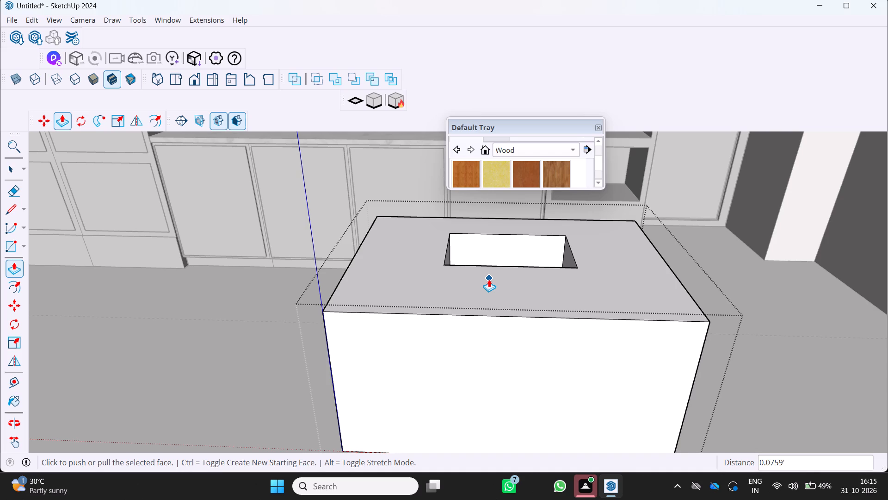
# Draw a narrow rectangle about 0.12' by 2.95' across the full width of the island block's short side, slightly below the top.
pyautogui.moveTo(494, 282); pyautogui.dragTo(611, 268, button='middle')
pyautogui.moveTo(616, 265); pyautogui.dragTo(626, 257, button='middle')
pyautogui.scroll(-3, 628, 255)
pyautogui.scroll(1, 504, 284)
pyautogui.moveTo(504, 284); pyautogui.dragTo(559, 258, button='middle')
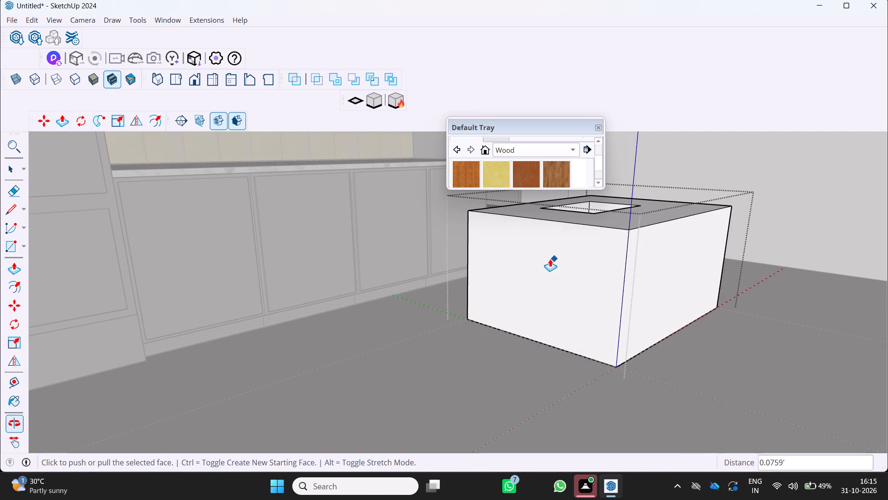
pyautogui.moveTo(507, 267); pyautogui.dragTo(541, 267, button='middle')
pyautogui.middleClick(541, 267)
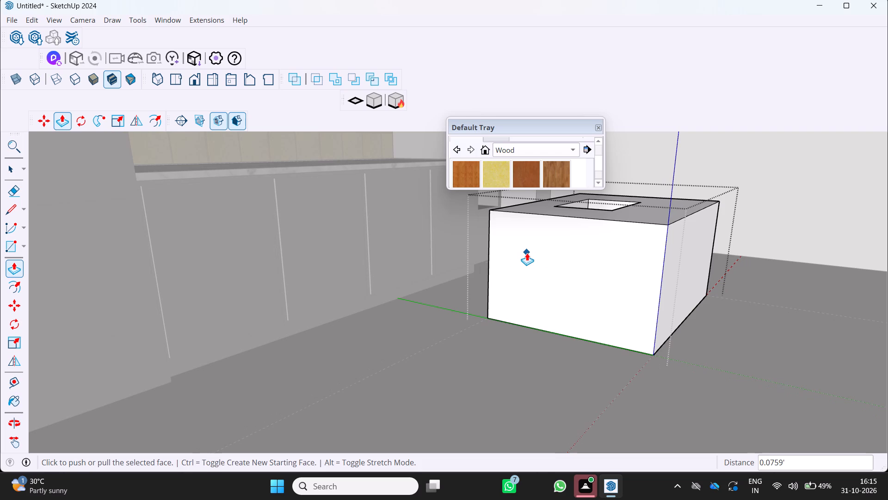
pyautogui.press('r')
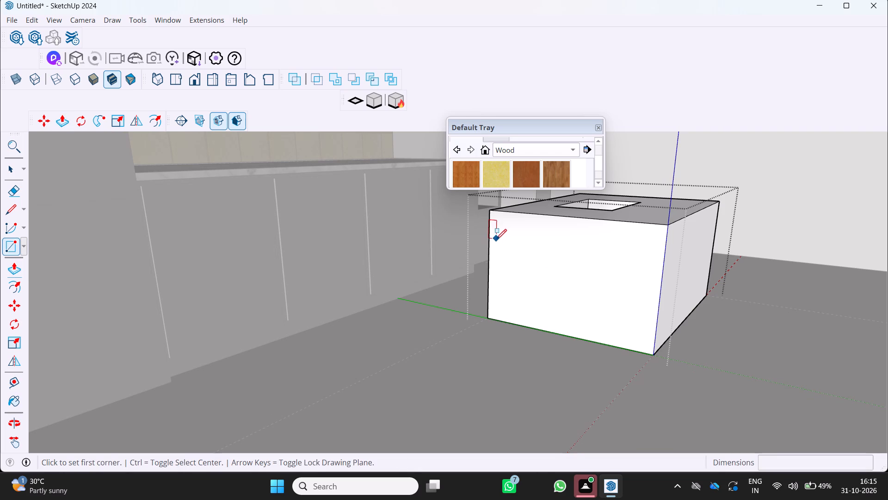
pyautogui.click(492, 234)
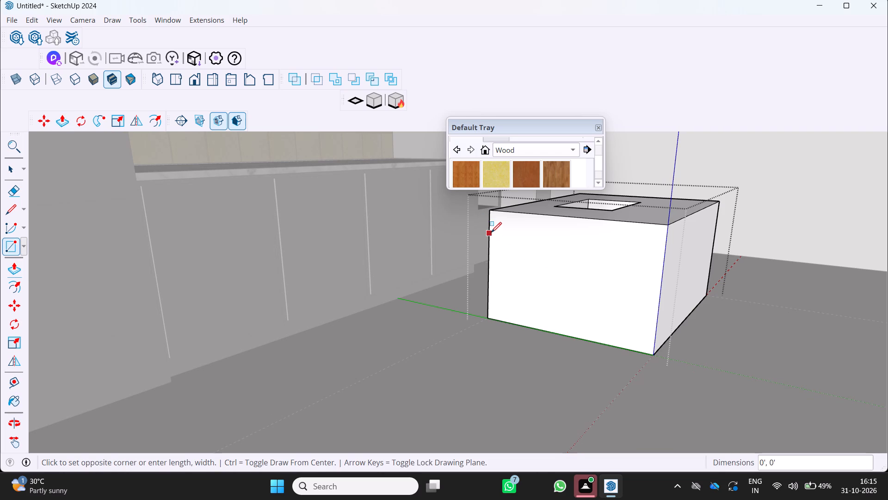
pyautogui.click(661, 262)
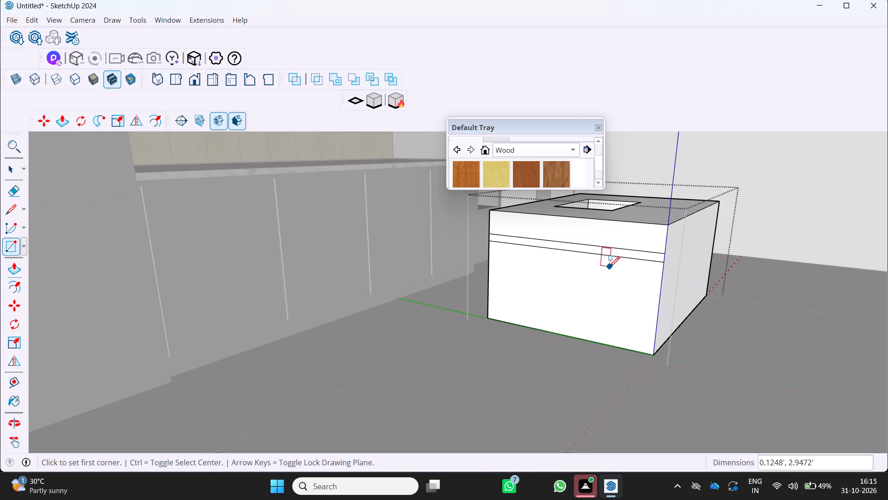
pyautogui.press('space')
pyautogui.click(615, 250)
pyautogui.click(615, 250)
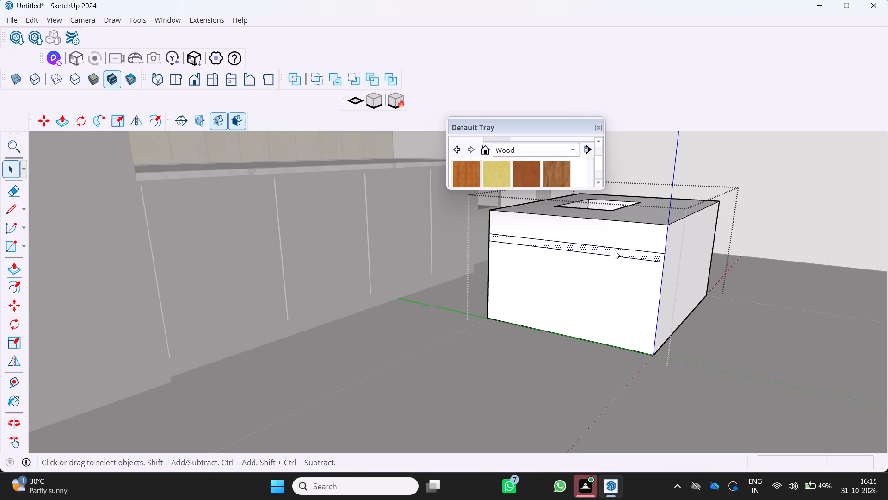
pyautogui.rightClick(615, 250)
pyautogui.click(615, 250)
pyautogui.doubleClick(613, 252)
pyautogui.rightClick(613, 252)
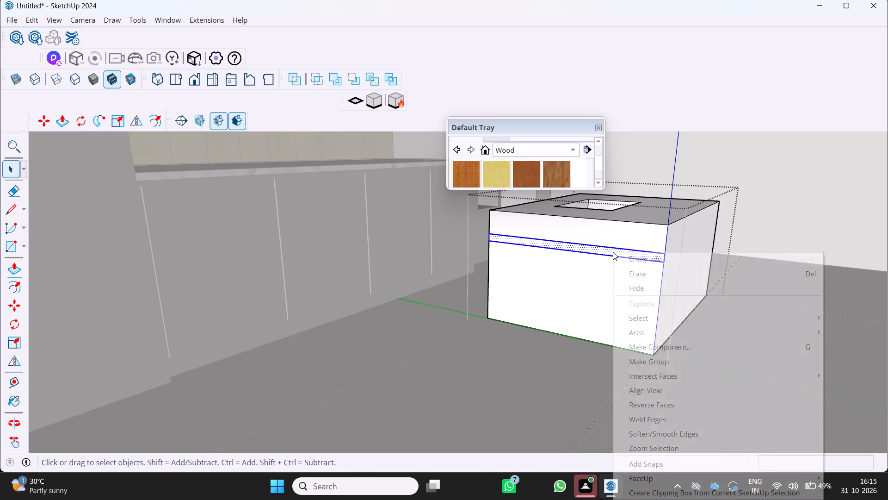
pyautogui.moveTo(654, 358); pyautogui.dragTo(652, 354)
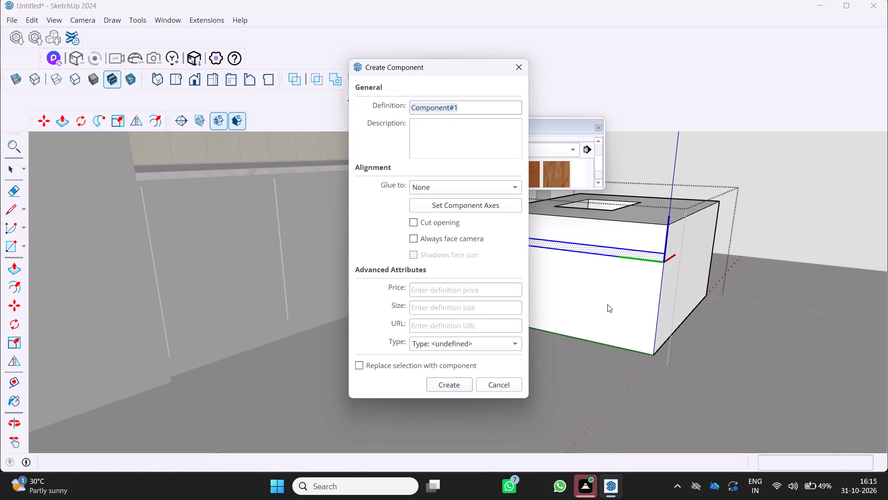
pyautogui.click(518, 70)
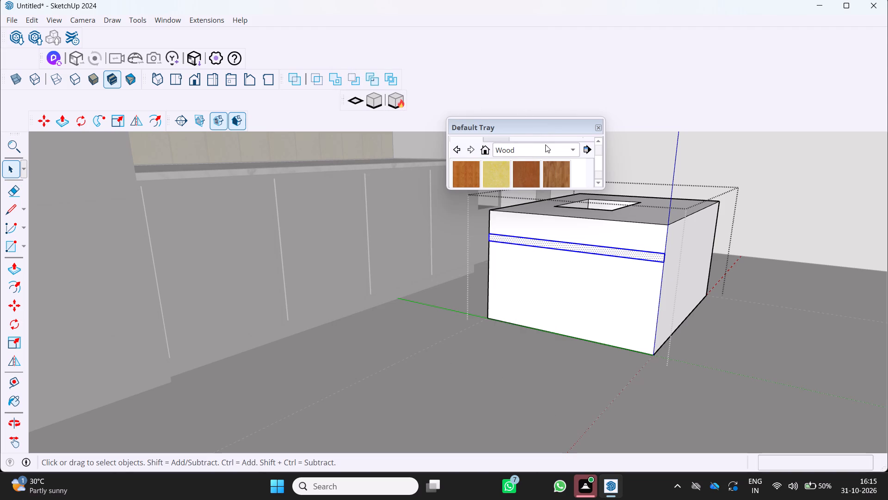
# Close the Default Tray.
pyautogui.click(597, 126)
# Make a group from the narrow strip face and its edges on the island block's short side.
pyautogui.rightClick(586, 243)
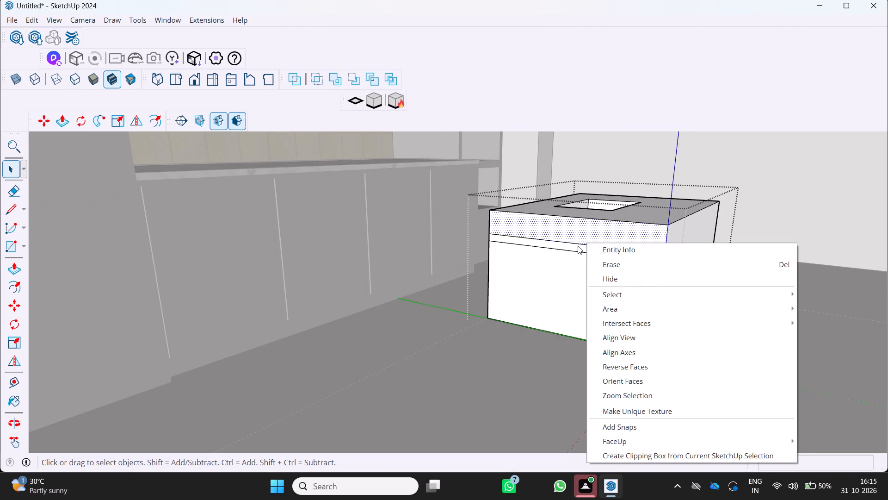
pyautogui.tripleClick(570, 249)
pyautogui.rightClick(570, 247)
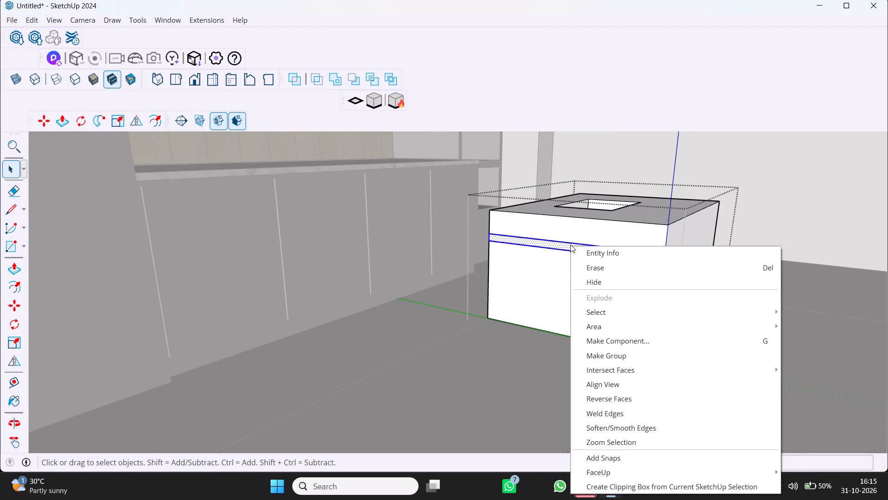
pyautogui.click(618, 356)
# Open the strip group for editing and pull its face about 0.98' out from the island block's side.
pyautogui.moveTo(579, 297); pyautogui.dragTo(575, 306, button='middle')
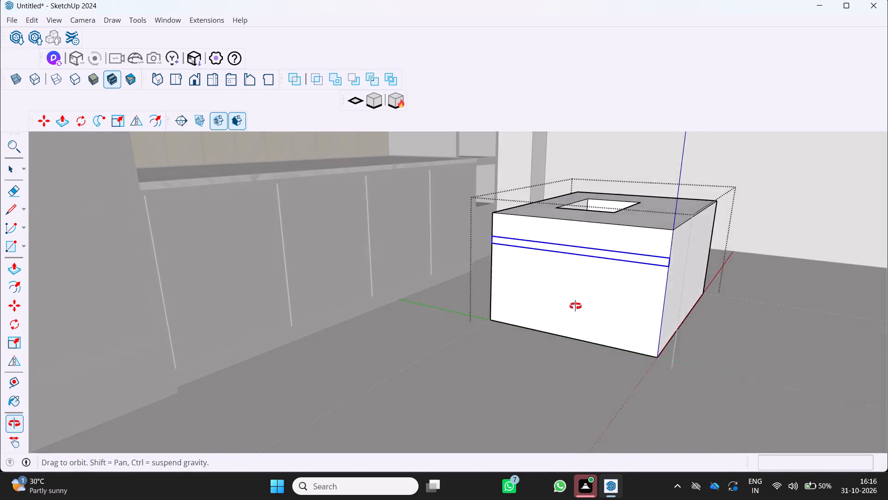
pyautogui.moveTo(575, 306); pyautogui.dragTo(538, 310, button='middle')
pyautogui.middleClick(538, 309)
pyautogui.scroll(3, 585, 273)
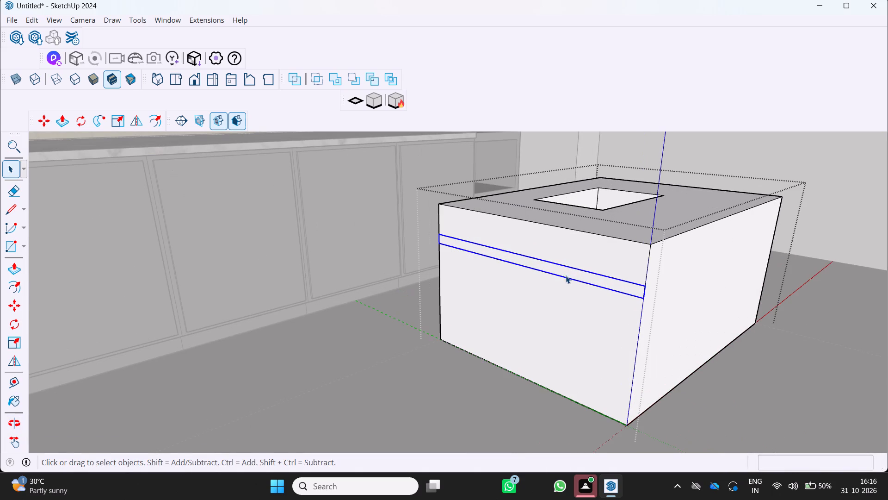
pyautogui.press('p')
pyautogui.press('space')
pyautogui.click(562, 269)
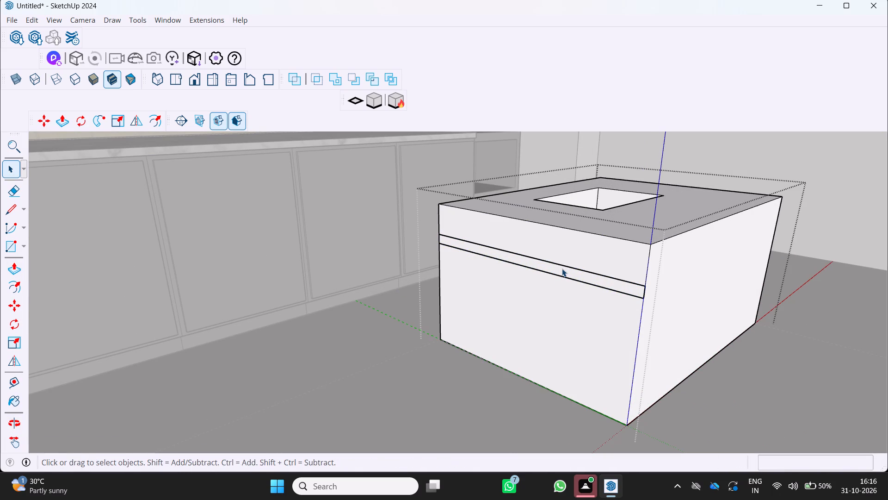
pyautogui.press('p')
pyautogui.scroll(3, 563, 271)
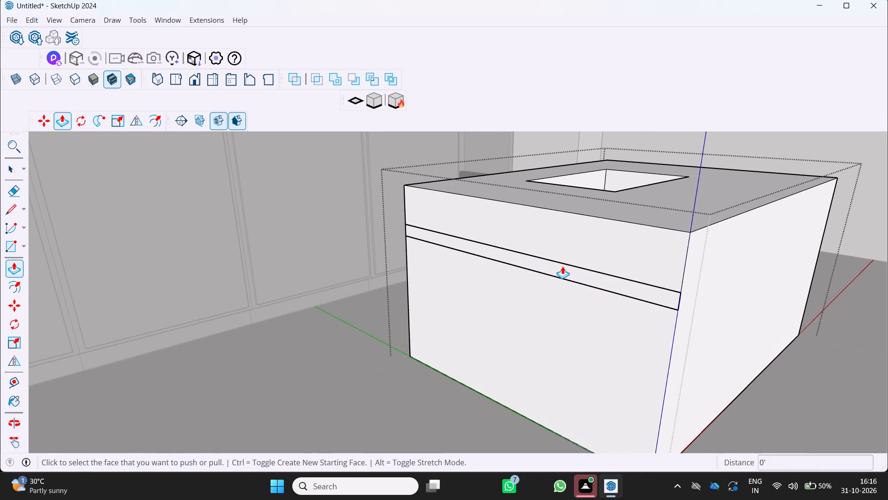
pyautogui.click(574, 269)
pyautogui.press('n')
pyautogui.press('space')
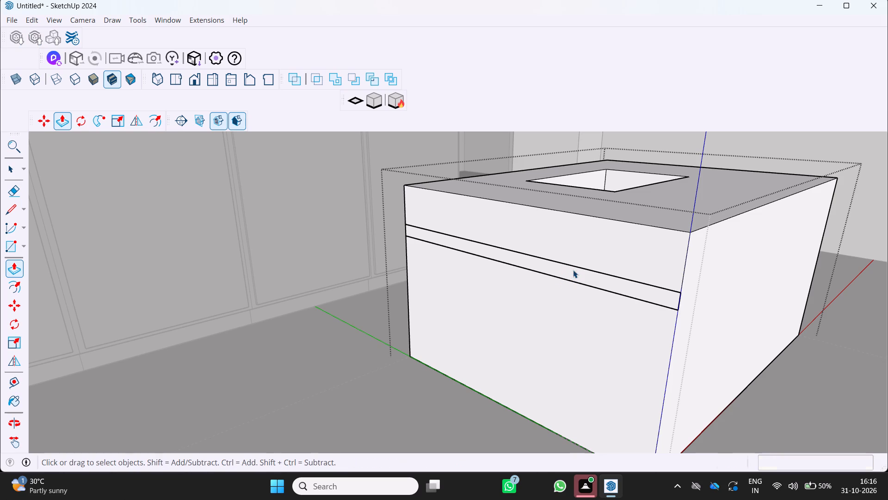
pyautogui.doubleClick(574, 269)
pyautogui.click(574, 270)
pyautogui.doubleClick(574, 270)
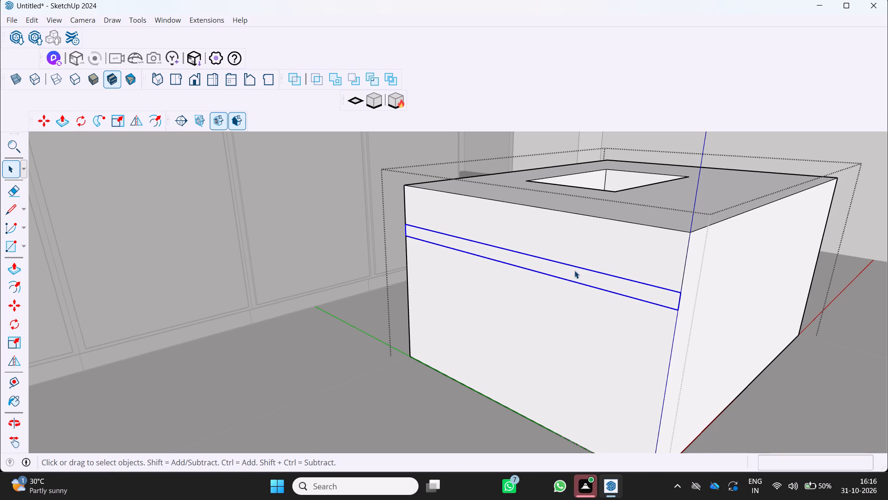
pyautogui.press('p')
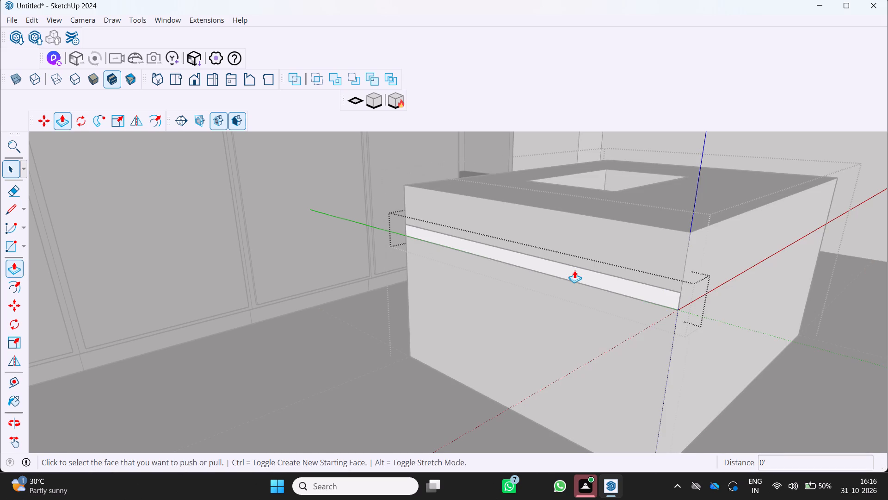
pyautogui.moveTo(574, 268); pyautogui.dragTo(485, 286)
# Extend the thin slab by pulling its outer end face about 2' farther away from the island block.
pyautogui.scroll(-11, 483, 278)
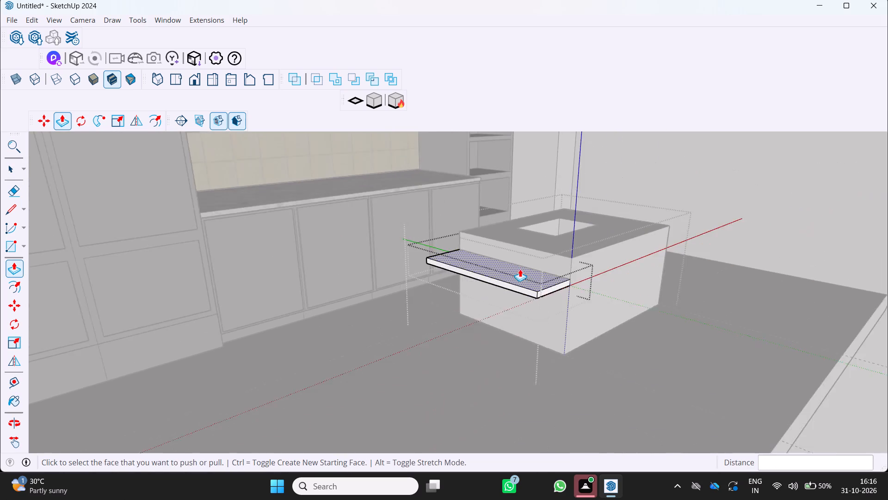
pyautogui.moveTo(508, 286); pyautogui.dragTo(444, 262, button='middle')
pyautogui.scroll(3, 439, 270)
pyautogui.moveTo(439, 270); pyautogui.dragTo(480, 262, button='middle')
pyautogui.moveTo(484, 261); pyautogui.dragTo(488, 260, button='middle')
pyautogui.scroll(3, 471, 273)
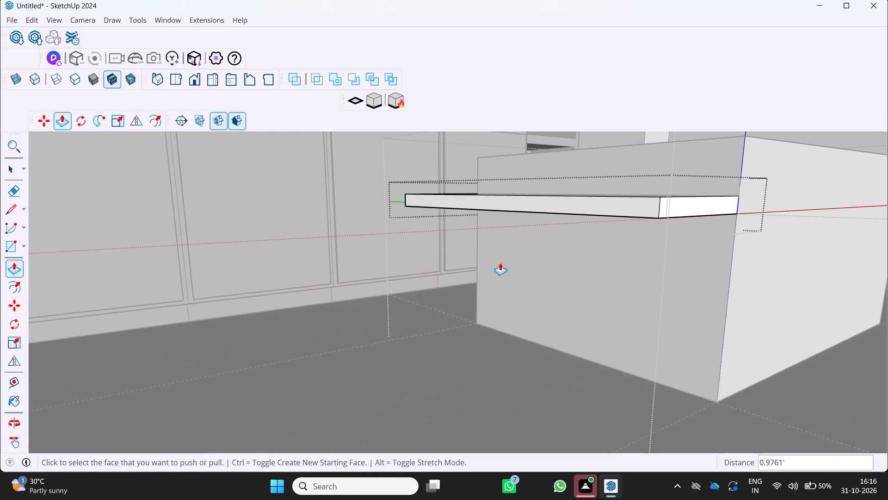
pyautogui.moveTo(555, 204); pyautogui.dragTo(284, 272)
# Examine the extended slab beside the island block within the whole kitchen.
pyautogui.scroll(-8, 317, 252)
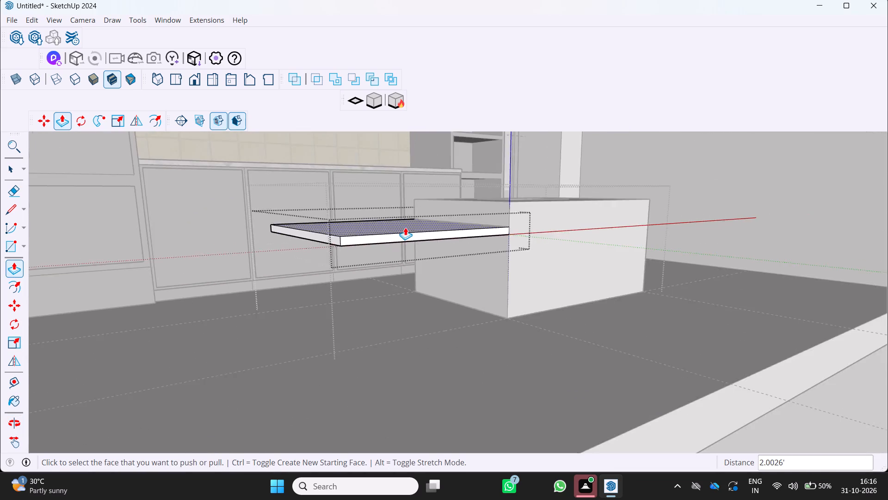
pyautogui.scroll(-4, 405, 227)
pyautogui.middleClick(408, 228)
pyautogui.moveTo(409, 228); pyautogui.dragTo(320, 322, button='middle')
pyautogui.scroll(-6, 382, 269)
pyautogui.scroll(1, 421, 256)
pyautogui.moveTo(421, 256); pyautogui.dragTo(292, 329, button='middle')
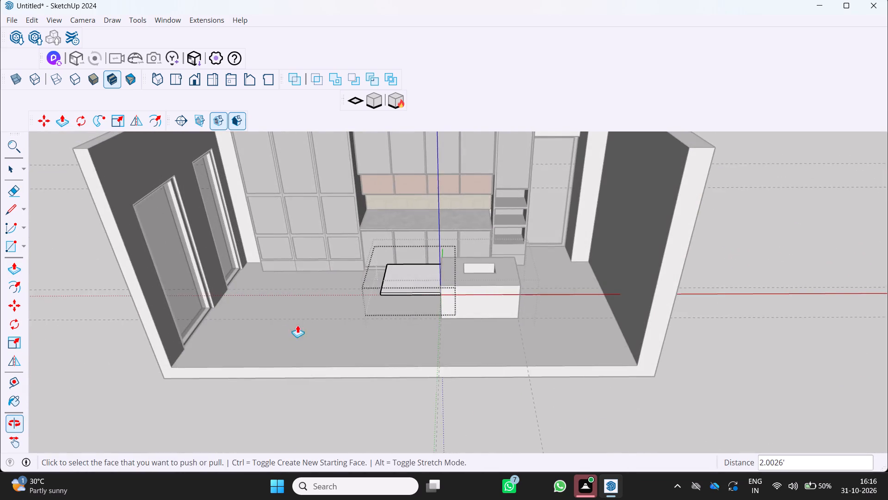
pyautogui.scroll(3, 346, 306)
pyautogui.moveTo(346, 305); pyautogui.dragTo(392, 287, button='middle')
pyautogui.middleClick(395, 287)
pyautogui.scroll(1, 395, 287)
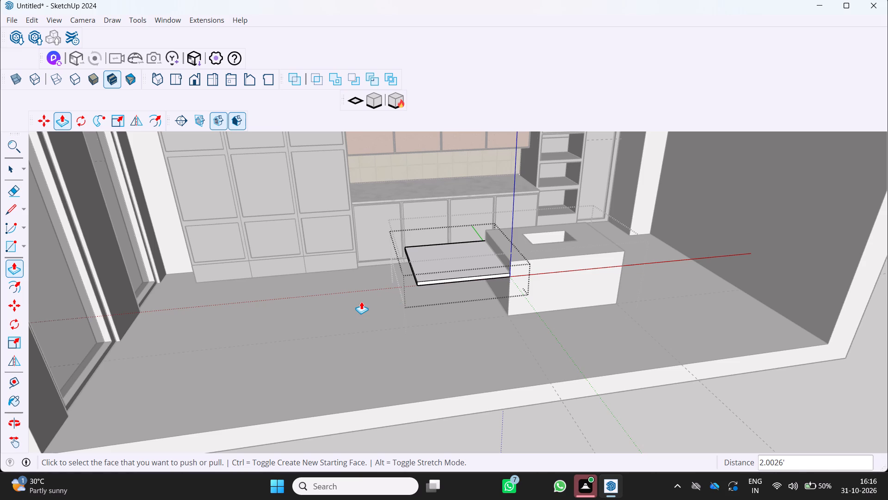
# Pull the thin slab's outer end face farther away from the island block to lengthen it again.
pyautogui.scroll(-1, 361, 301)
pyautogui.moveTo(362, 301); pyautogui.dragTo(385, 298, button='middle')
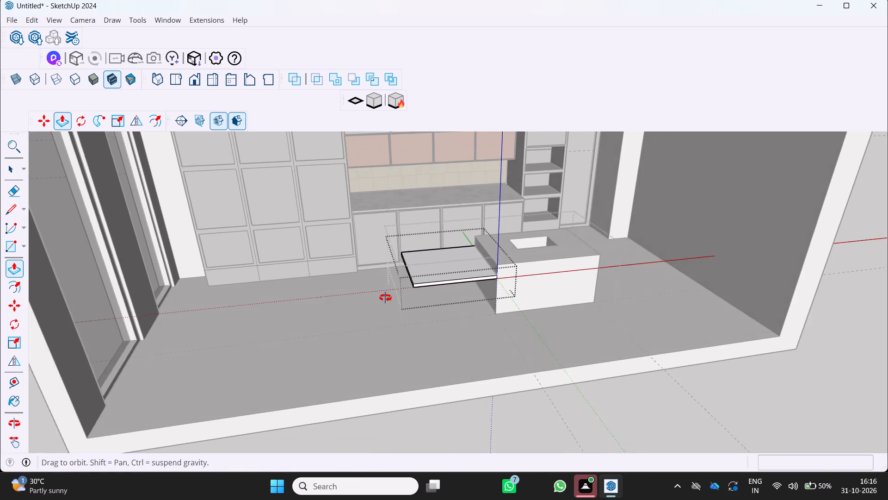
pyautogui.moveTo(385, 298); pyautogui.dragTo(420, 291, button='middle')
pyautogui.scroll(2, 430, 276)
pyautogui.moveTo(429, 276); pyautogui.dragTo(480, 268, button='middle')
pyautogui.middleClick(481, 268)
pyautogui.scroll(3, 486, 262)
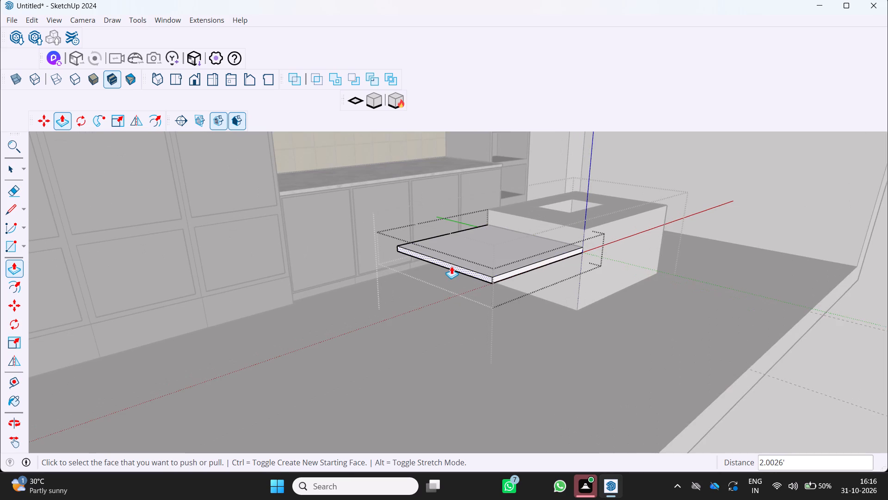
pyautogui.moveTo(452, 266); pyautogui.dragTo(315, 308)
# Widen the slab by pulling its front long edge face about 0.79' out past the island block's front.
pyautogui.scroll(-6, 314, 302)
pyautogui.moveTo(329, 294); pyautogui.dragTo(250, 312, button='middle')
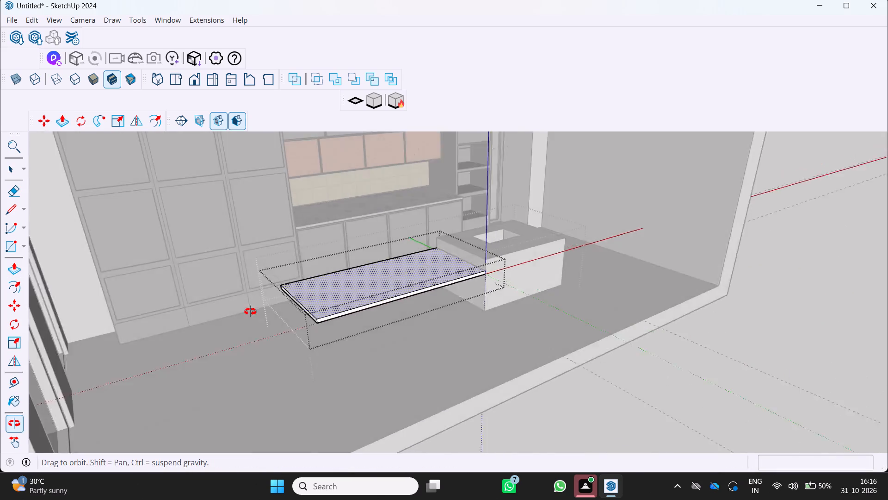
pyautogui.moveTo(250, 312); pyautogui.dragTo(216, 316, button='middle')
pyautogui.scroll(-3, 216, 316)
pyautogui.moveTo(351, 326); pyautogui.dragTo(281, 347, button='middle')
pyautogui.middleClick(281, 347)
pyautogui.scroll(3, 384, 308)
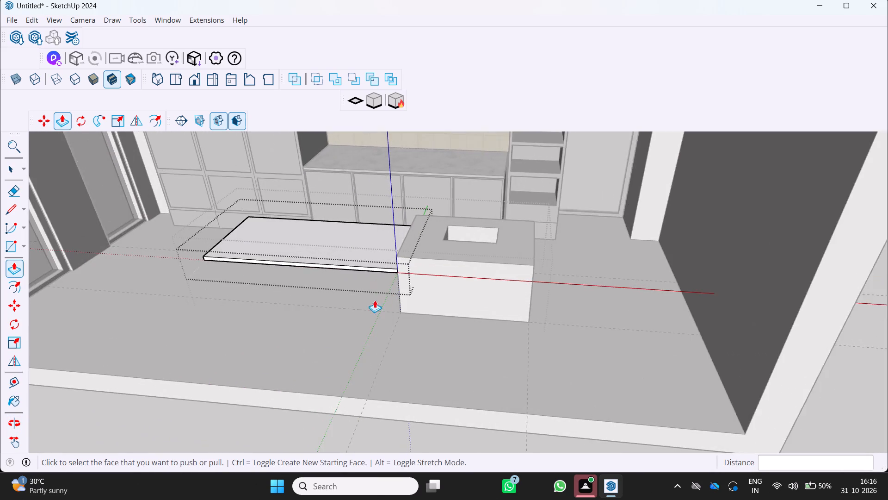
pyautogui.scroll(7, 375, 300)
pyautogui.moveTo(376, 263); pyautogui.dragTo(368, 281)
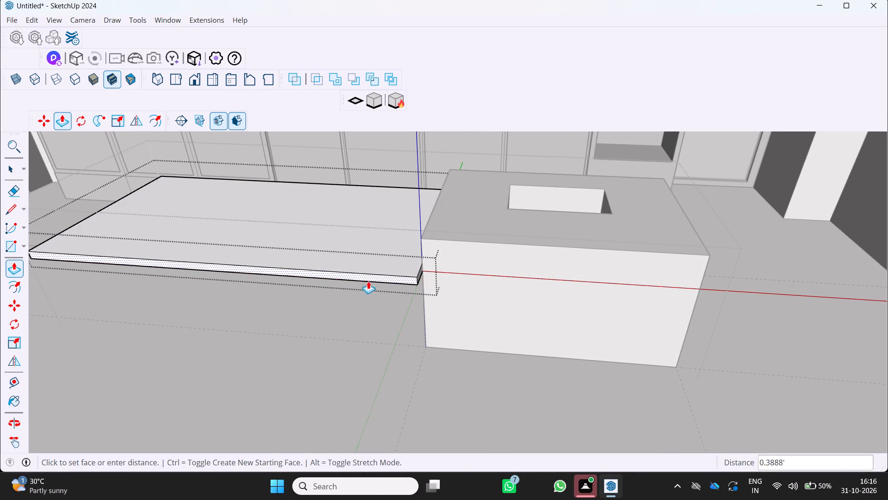
pyautogui.moveTo(368, 281); pyautogui.dragTo(362, 292)
# Pull the widened slab's small inner end face about 0.9' along the island block's front side.
pyautogui.scroll(-2, 359, 293)
pyautogui.scroll(2, 432, 281)
pyautogui.moveTo(396, 284); pyautogui.dragTo(394, 282, button='middle')
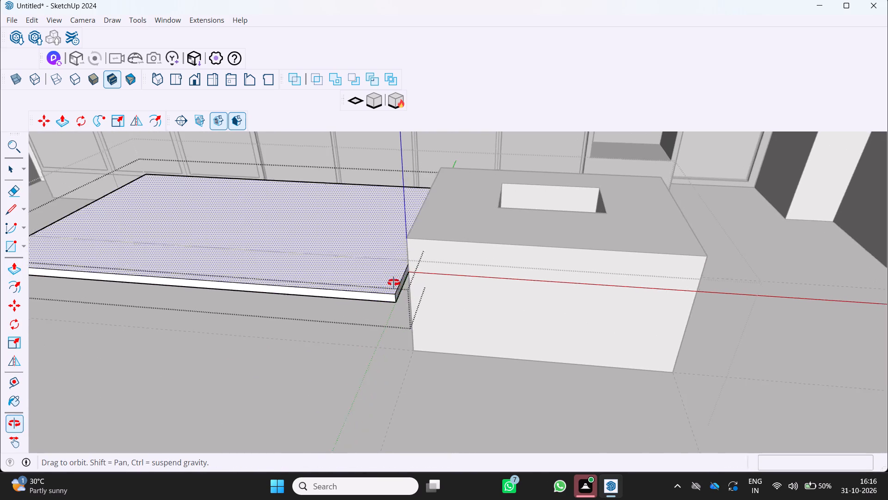
pyautogui.moveTo(394, 282); pyautogui.dragTo(377, 286, button='middle')
pyautogui.middleClick(377, 286)
pyautogui.scroll(1, 398, 288)
pyautogui.moveTo(398, 288); pyautogui.dragTo(361, 304, button='middle')
pyautogui.middleClick(361, 304)
pyautogui.scroll(2, 335, 311)
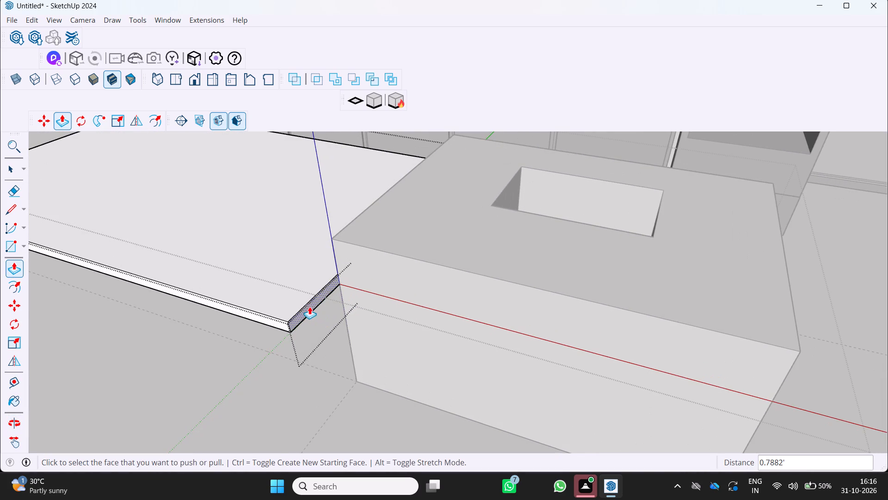
pyautogui.moveTo(309, 306); pyautogui.dragTo(396, 330)
# Examine how the enlarged slab wraps around the island block's front corner, closing the slab group.
pyautogui.moveTo(387, 331); pyautogui.dragTo(516, 302, button='middle')
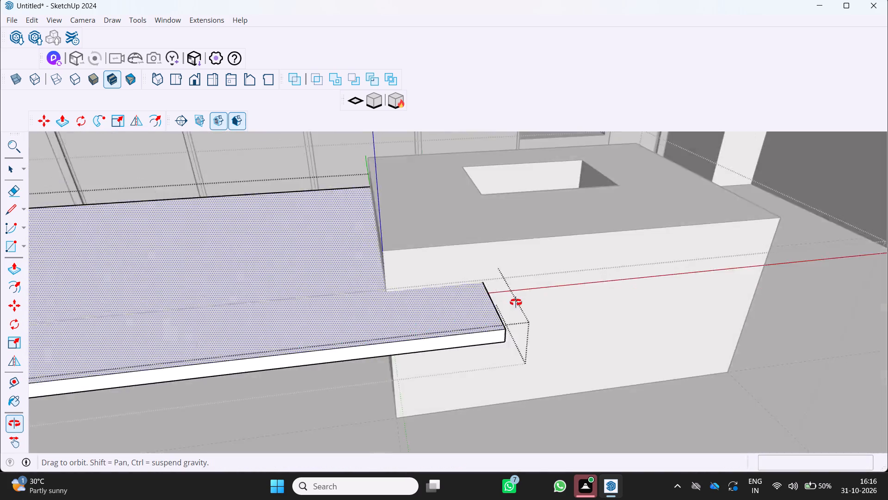
pyautogui.moveTo(516, 302); pyautogui.dragTo(521, 301, button='middle')
pyautogui.middleClick(522, 300)
pyautogui.scroll(-4, 522, 300)
pyautogui.scroll(-4, 393, 346)
pyautogui.moveTo(391, 346); pyautogui.dragTo(409, 271, button='middle')
pyautogui.scroll(1, 389, 336)
pyautogui.middleClick(409, 271)
pyautogui.scroll(-1, 411, 273)
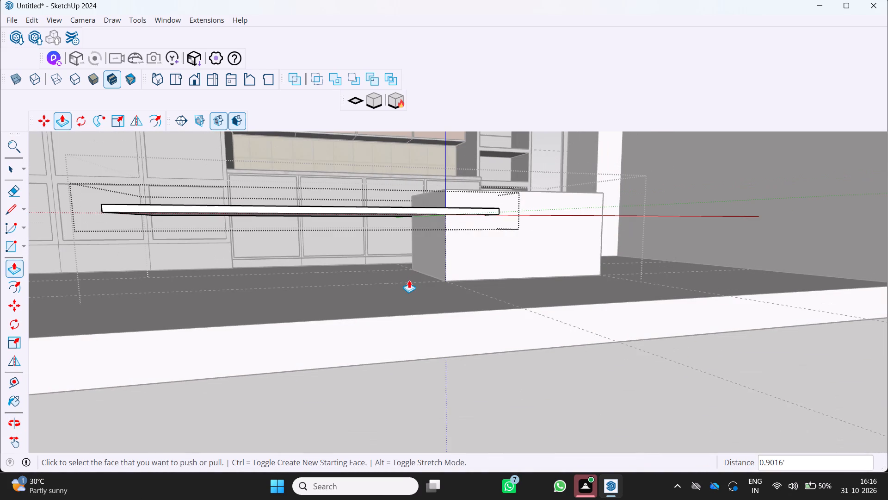
pyautogui.moveTo(409, 280); pyautogui.dragTo(387, 301, button='middle')
pyautogui.scroll(-1, 382, 300)
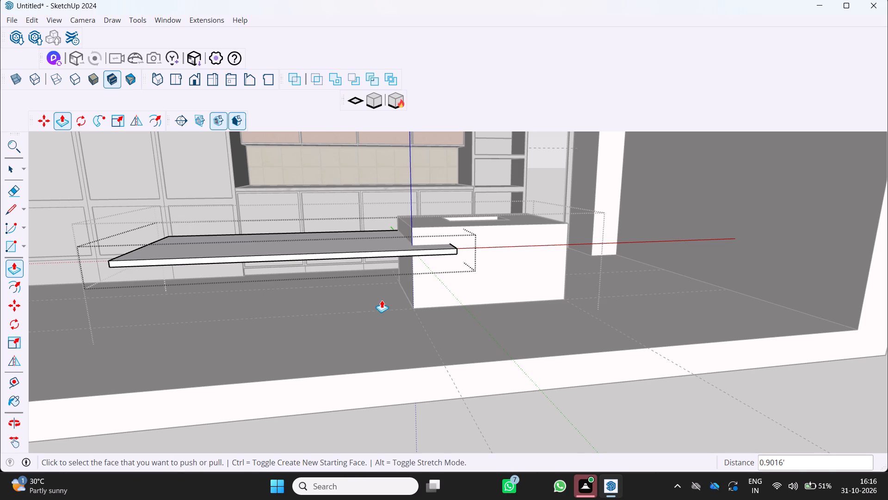
pyautogui.moveTo(379, 298); pyautogui.dragTo(378, 299, button='middle')
pyautogui.moveTo(378, 299); pyautogui.dragTo(363, 331, button='middle')
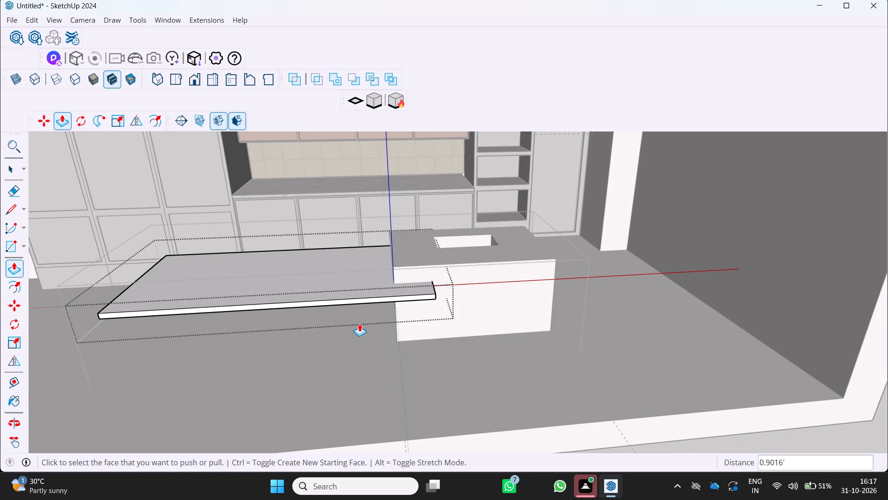
pyautogui.press('space')
pyautogui.click(325, 337)
pyautogui.moveTo(323, 329); pyautogui.dragTo(341, 337, button='middle')
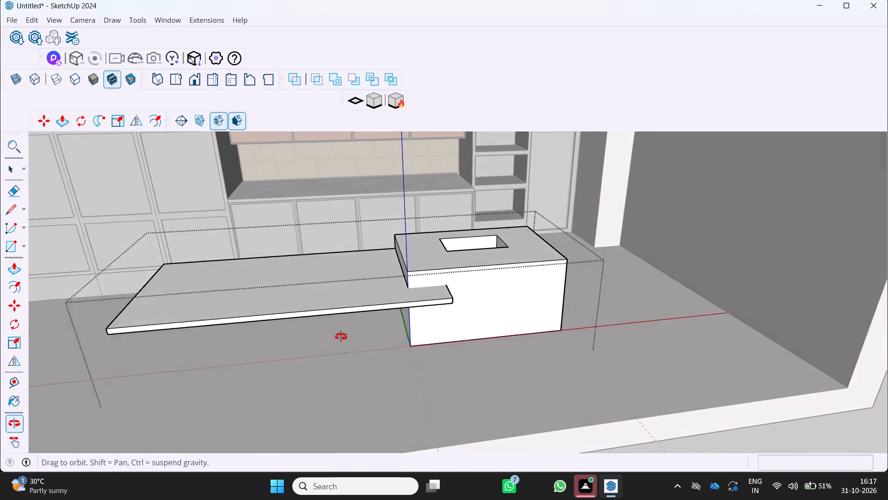
pyautogui.moveTo(341, 337); pyautogui.dragTo(359, 345, button='middle')
pyautogui.middleClick(358, 345)
pyautogui.moveTo(364, 341); pyautogui.dragTo(362, 366, button='middle')
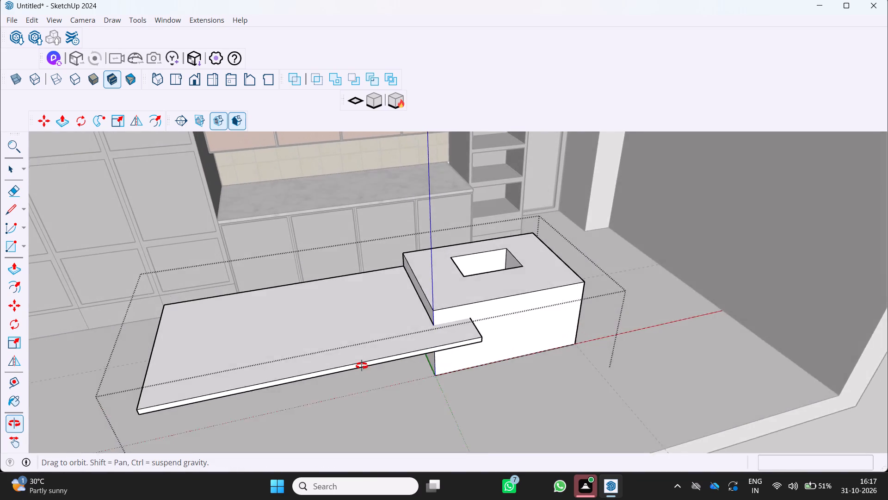
pyautogui.moveTo(362, 366); pyautogui.dragTo(357, 370, button='middle')
pyautogui.middleClick(357, 370)
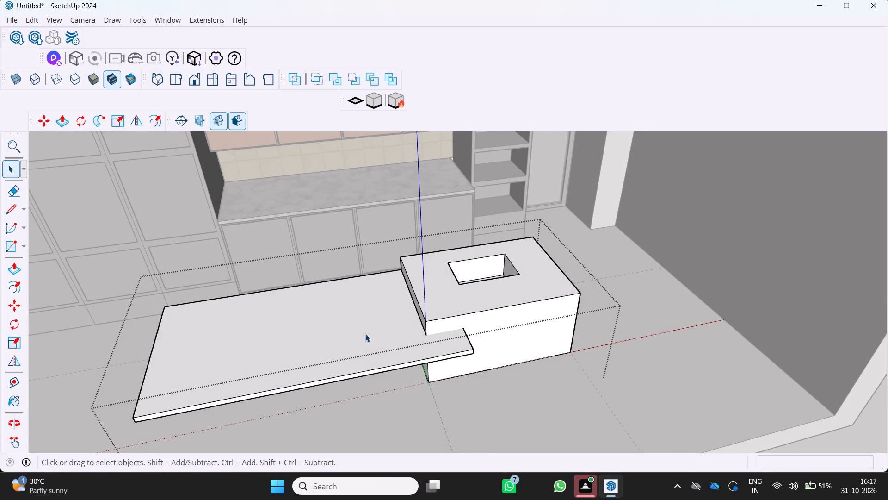
# Open the slab group and copy all its geometry about 0.12' straight down as a second layer beneath it.
pyautogui.doubleClick(340, 339)
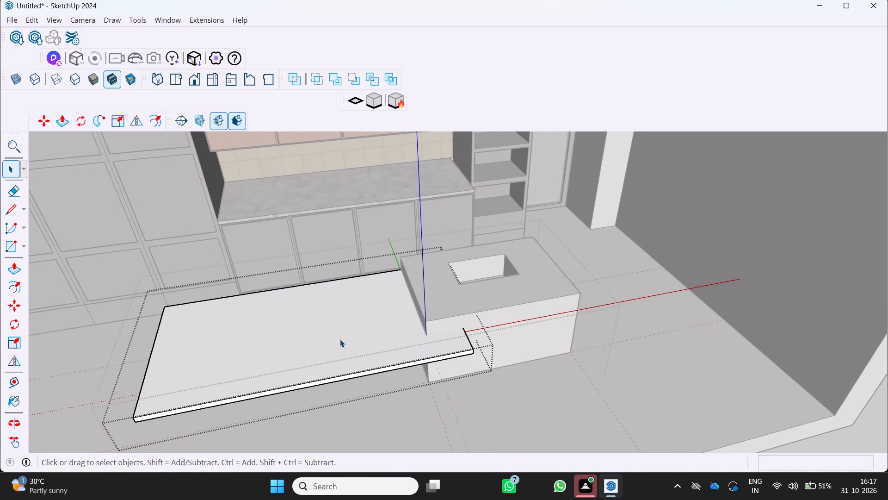
pyautogui.click(340, 339)
pyautogui.click(340, 339)
pyautogui.doubleClick(340, 339)
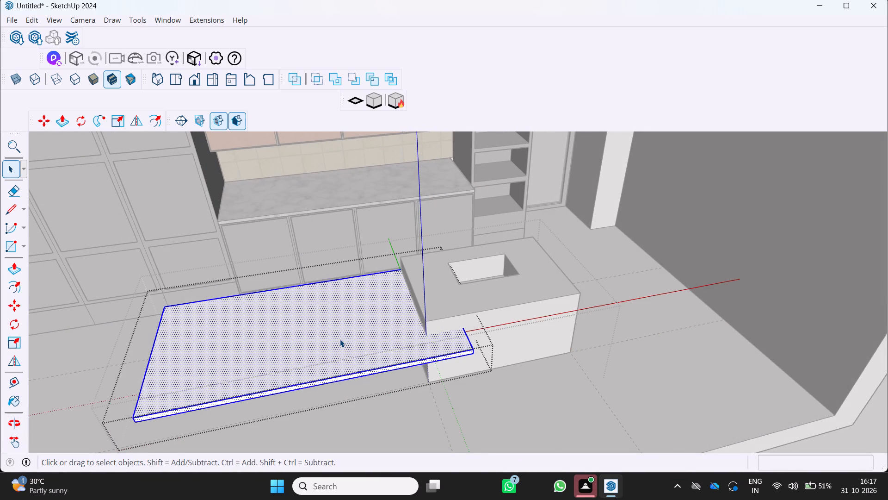
pyautogui.press('m')
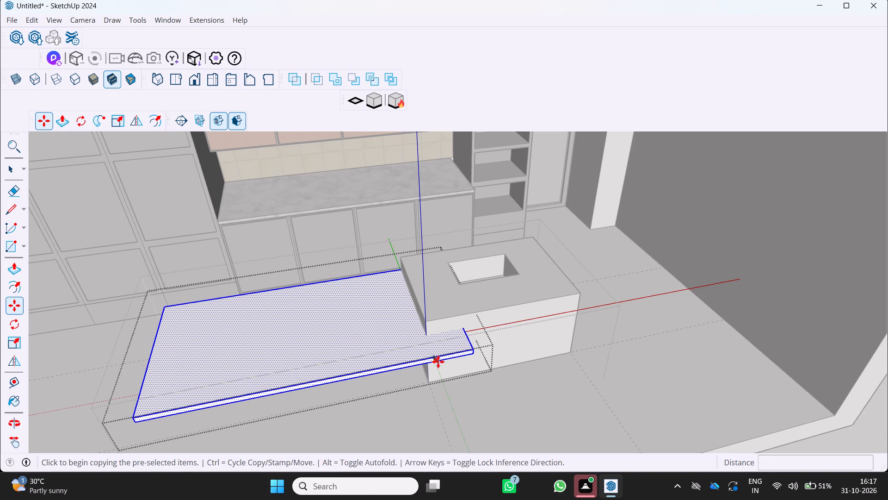
pyautogui.scroll(1, 440, 360)
pyautogui.moveTo(431, 354); pyautogui.dragTo(397, 311, button='middle')
pyautogui.middleClick(396, 311)
pyautogui.click(435, 291)
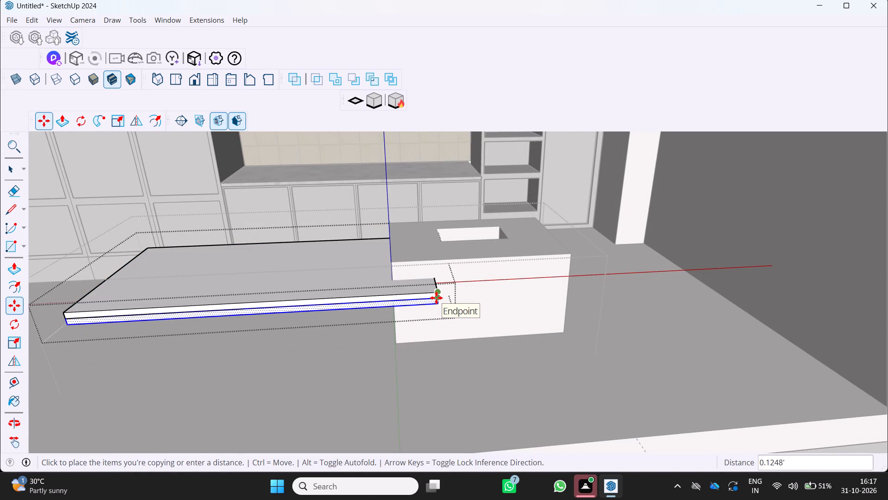
pyautogui.click(436, 298)
pyautogui.moveTo(403, 319); pyautogui.dragTo(425, 291, button='middle')
pyautogui.press('space')
pyautogui.click(365, 319)
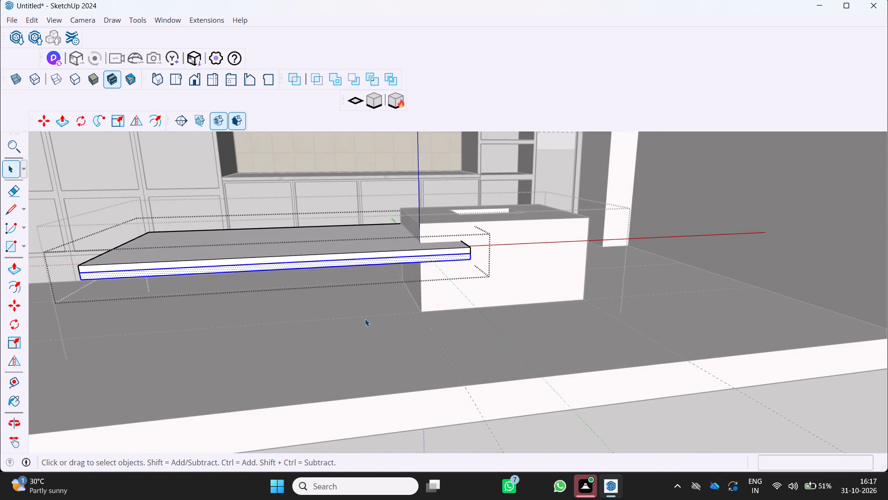
# Examine the two-layer slab and island block within the kitchen from above and from eye level.
pyautogui.scroll(-5, 369, 309)
pyautogui.scroll(1, 369, 307)
pyautogui.moveTo(369, 307); pyautogui.dragTo(371, 319, button='middle')
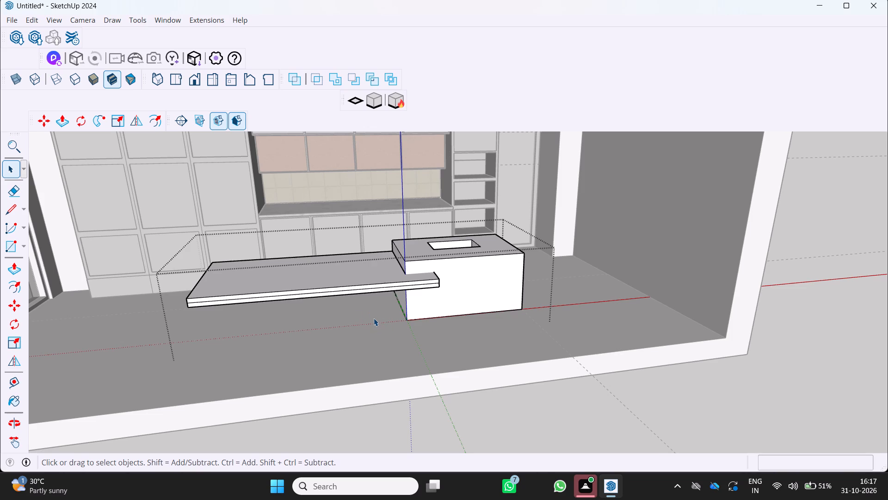
pyautogui.scroll(-1, 373, 318)
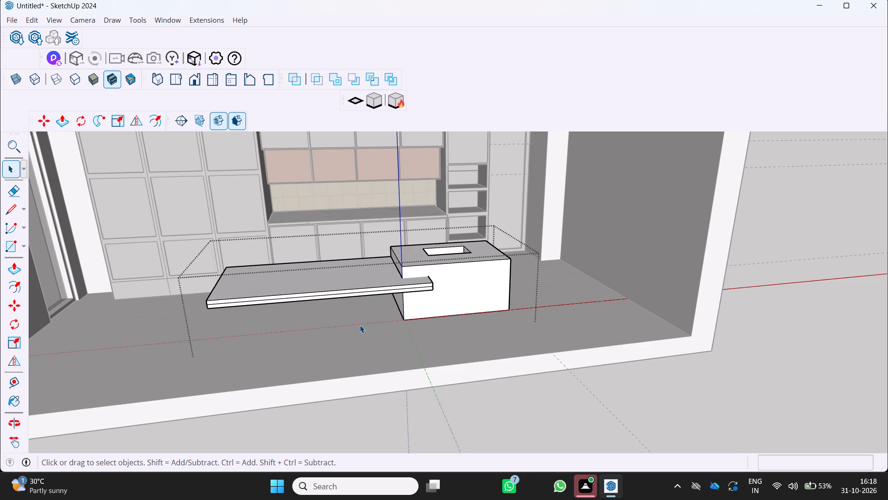
pyautogui.moveTo(365, 329); pyautogui.dragTo(412, 335, button='middle')
pyautogui.middleClick(412, 335)
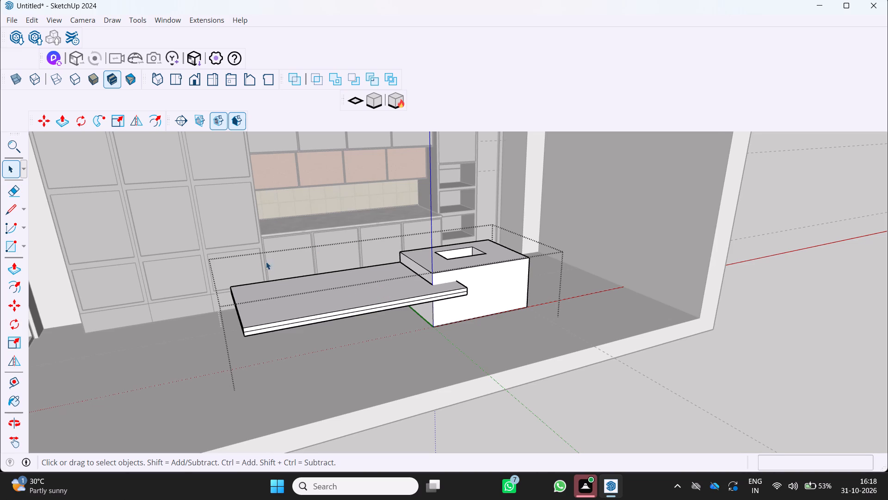
pyautogui.moveTo(274, 263); pyautogui.dragTo(244, 299, button='middle')
pyautogui.scroll(-4, 249, 298)
pyautogui.scroll(4, 210, 335)
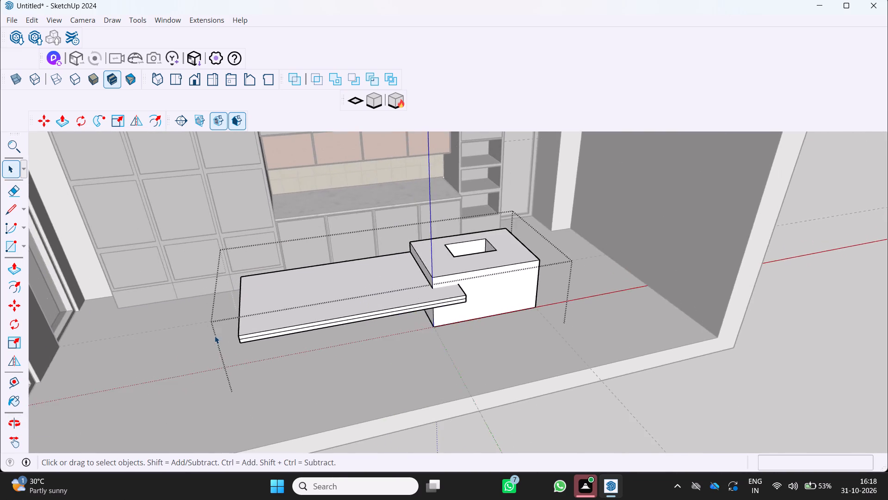
pyautogui.moveTo(215, 336); pyautogui.dragTo(208, 343, button='middle')
pyautogui.scroll(1, 241, 309)
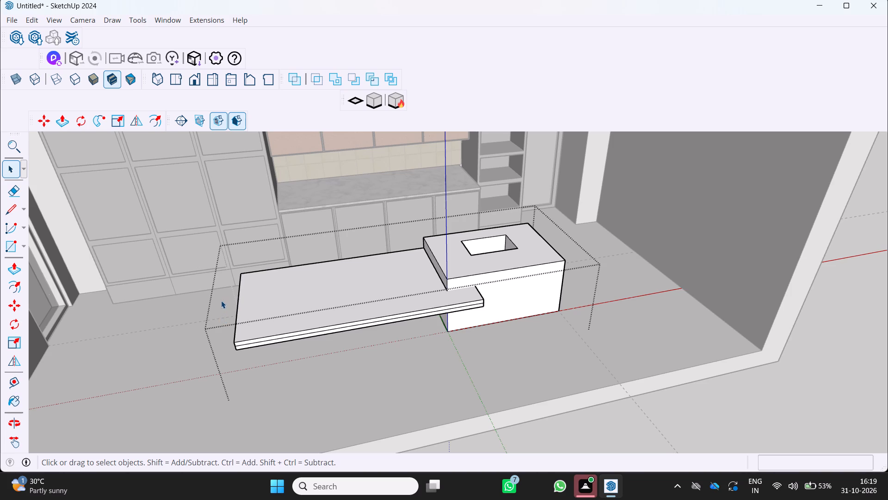
pyautogui.scroll(-1, 202, 346)
pyautogui.moveTo(235, 363); pyautogui.dragTo(236, 364, button='middle')
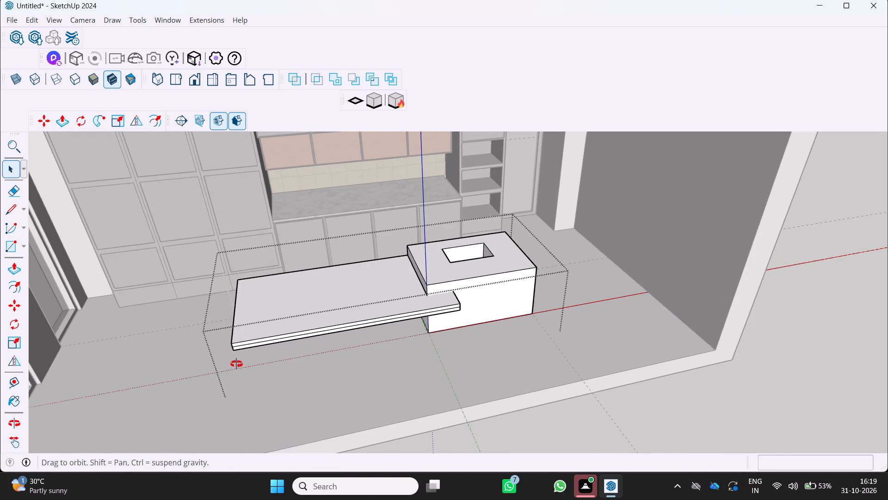
pyautogui.moveTo(236, 364); pyautogui.dragTo(273, 273, button='middle')
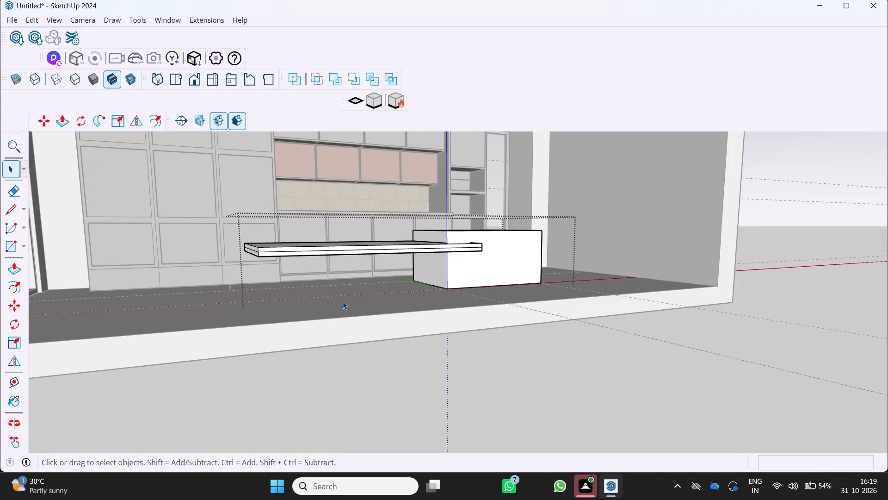
# Draw a circle of about 0.25' radius on the slab's underside near its outer end.
pyautogui.moveTo(308, 249); pyautogui.dragTo(294, 199, button='middle')
pyautogui.scroll(9, 294, 212)
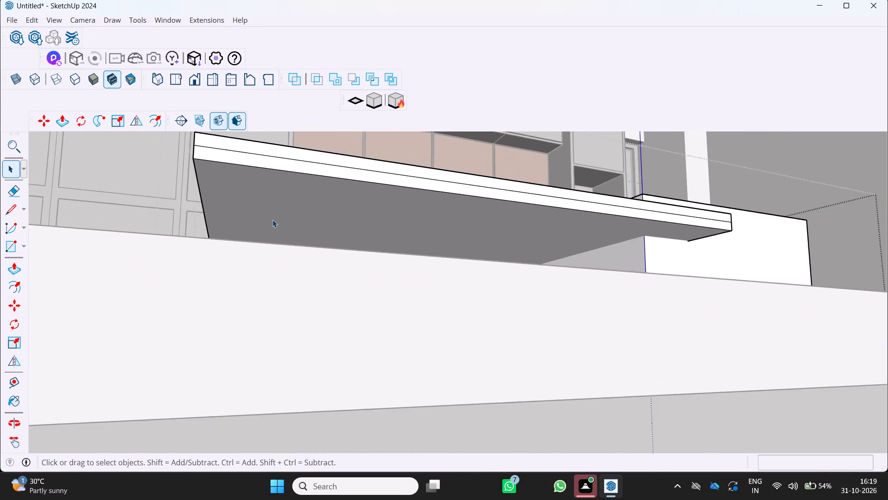
pyautogui.scroll(4, 272, 219)
pyautogui.middleClick(276, 224)
pyautogui.press('v')
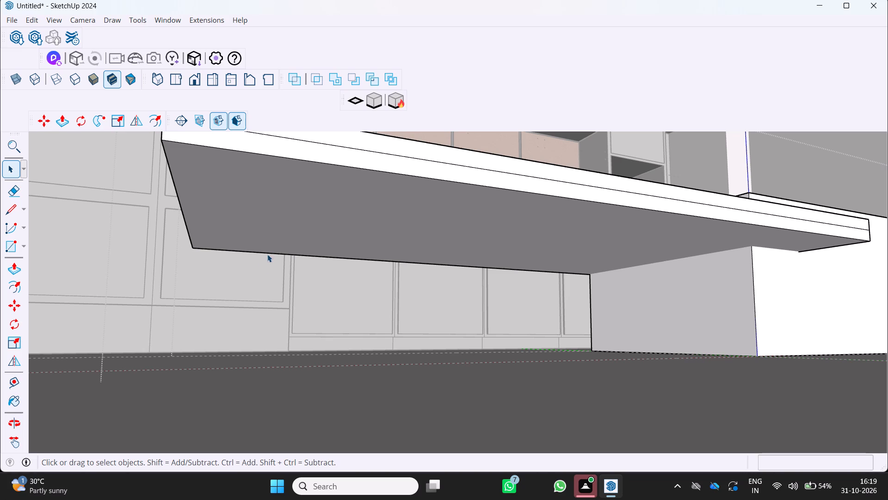
pyautogui.press('c')
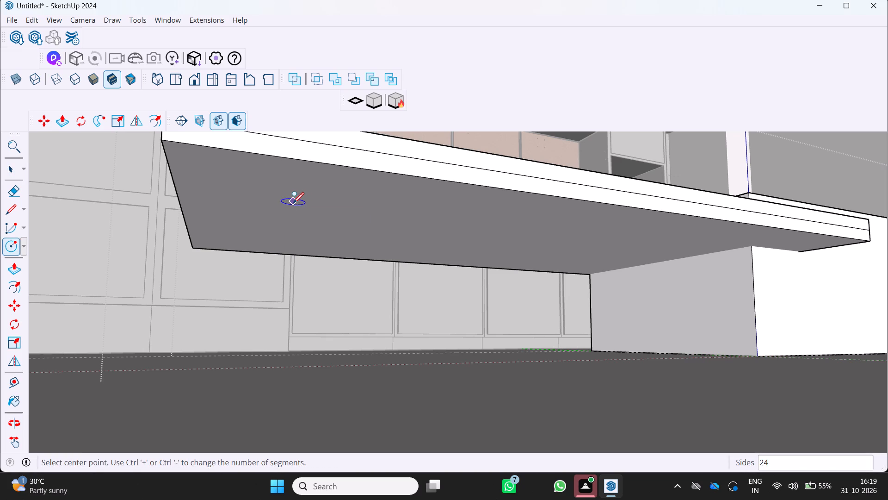
pyautogui.click(293, 202)
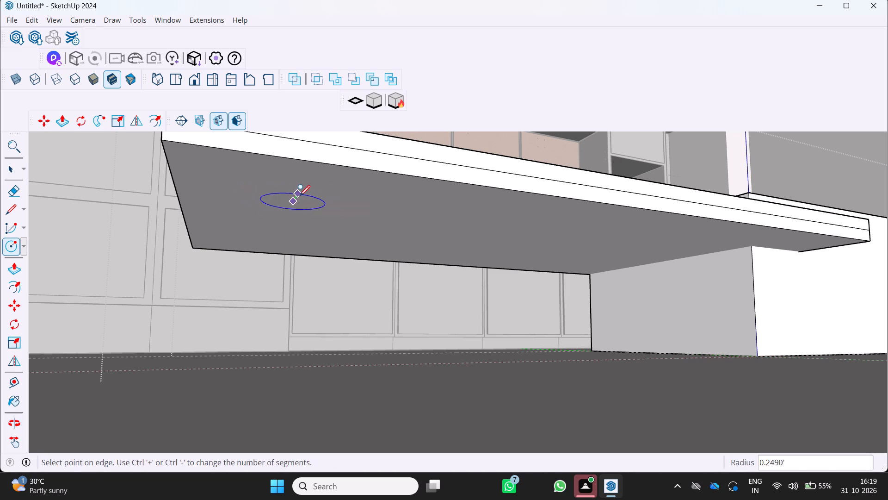
pyautogui.click(297, 195)
# Pull the circle on the slab's underside about 1.1' down to form a cylindrical leg.
pyautogui.scroll(-4, 273, 237)
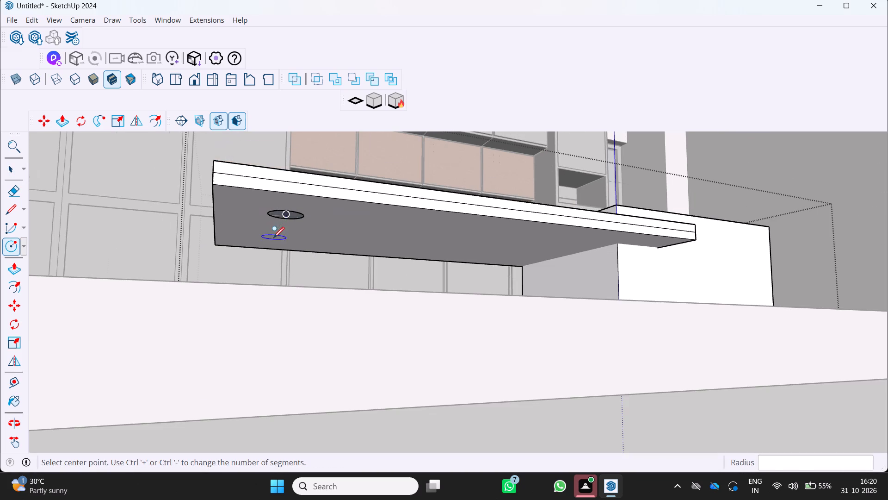
pyautogui.press('space')
pyautogui.scroll(2, 280, 225)
pyautogui.press('p')
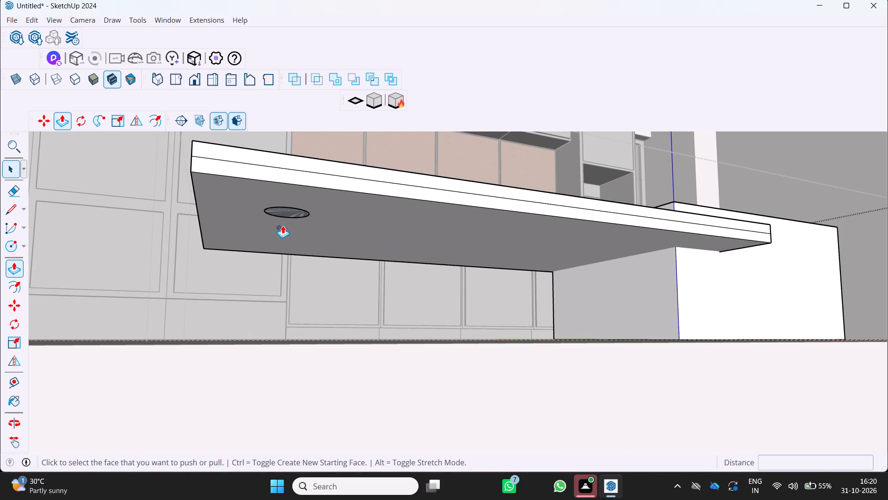
pyautogui.moveTo(290, 209); pyautogui.dragTo(277, 319)
pyautogui.scroll(-5, 279, 295)
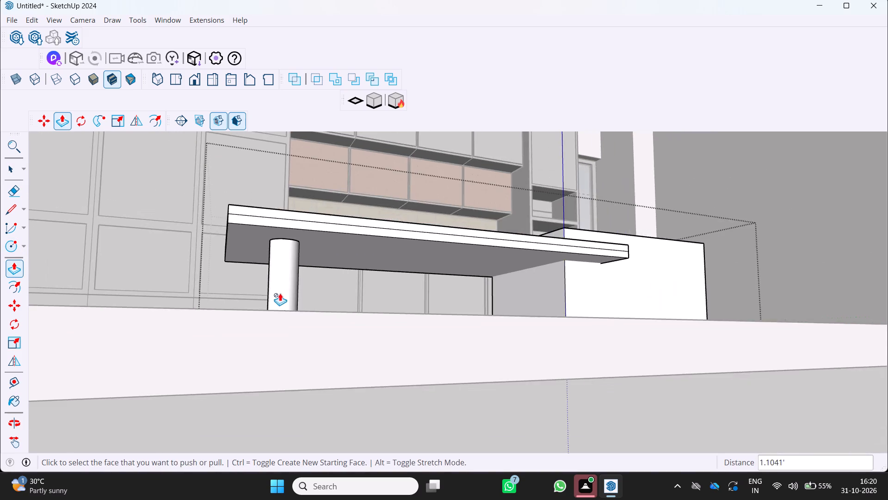
pyautogui.moveTo(279, 287); pyautogui.dragTo(236, 335, button='middle')
pyautogui.middleClick(236, 335)
pyautogui.middleClick(236, 335)
pyautogui.scroll(1, 380, 378)
pyautogui.moveTo(377, 373); pyautogui.dragTo(307, 331, button='middle')
pyautogui.middleClick(307, 331)
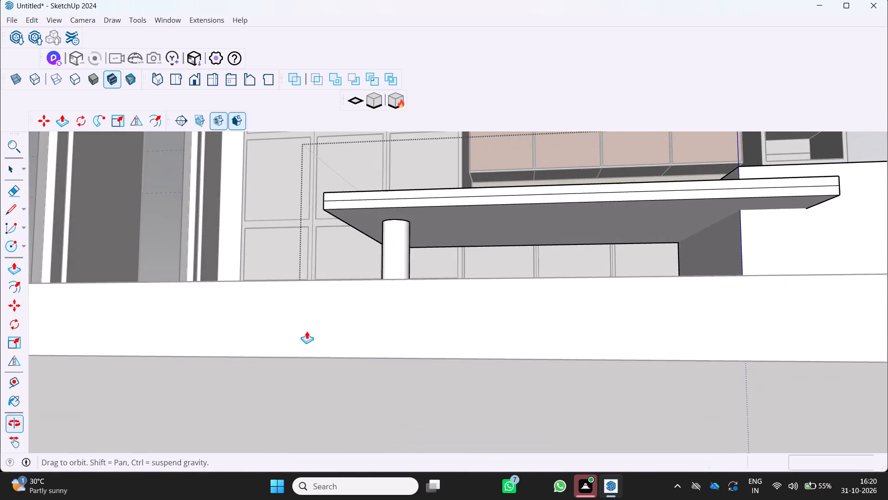
# Extend the cylindrical leg about 0.25' further down from its bottom face.
pyautogui.scroll(5, 375, 260)
pyautogui.scroll(1, 413, 354)
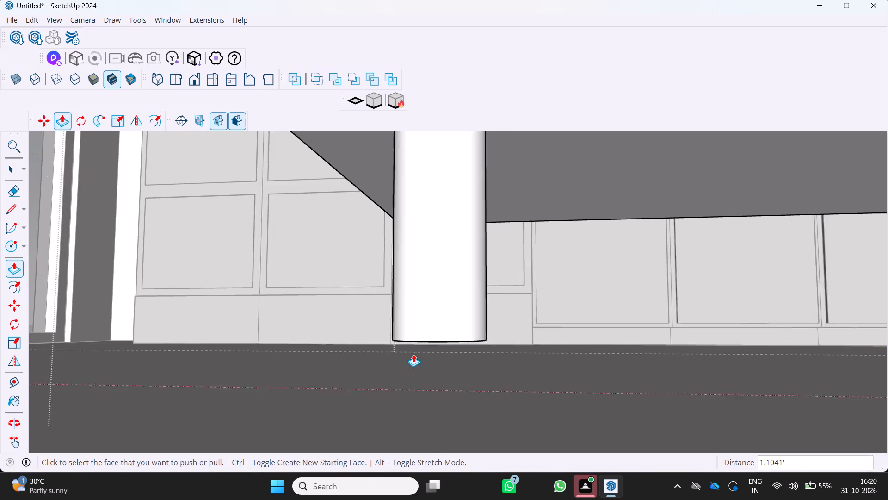
pyautogui.scroll(1, 413, 354)
pyautogui.moveTo(413, 354); pyautogui.dragTo(422, 314, button='middle')
pyautogui.scroll(1, 421, 320)
pyautogui.middleClick(422, 314)
pyautogui.scroll(-17, 421, 307)
pyautogui.moveTo(411, 296); pyautogui.dragTo(411, 310, button='middle')
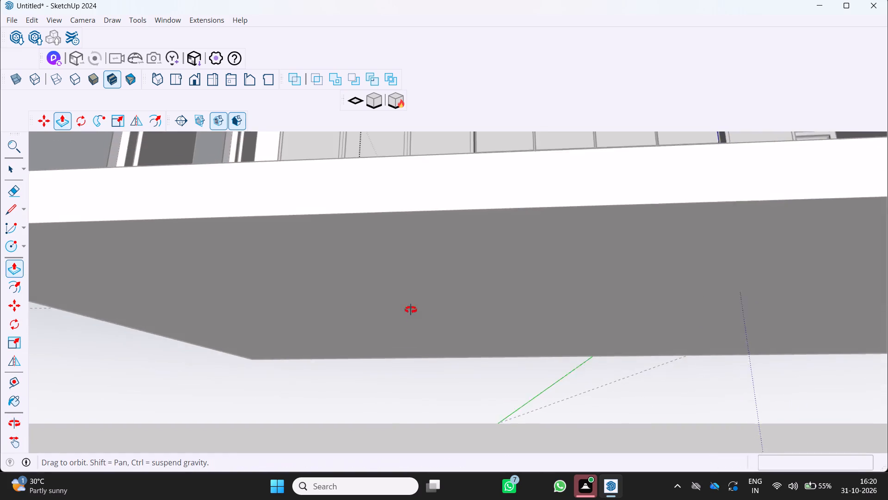
pyautogui.moveTo(411, 310); pyautogui.dragTo(400, 337, button='middle')
pyautogui.scroll(11, 419, 302)
pyautogui.middleClick(411, 320)
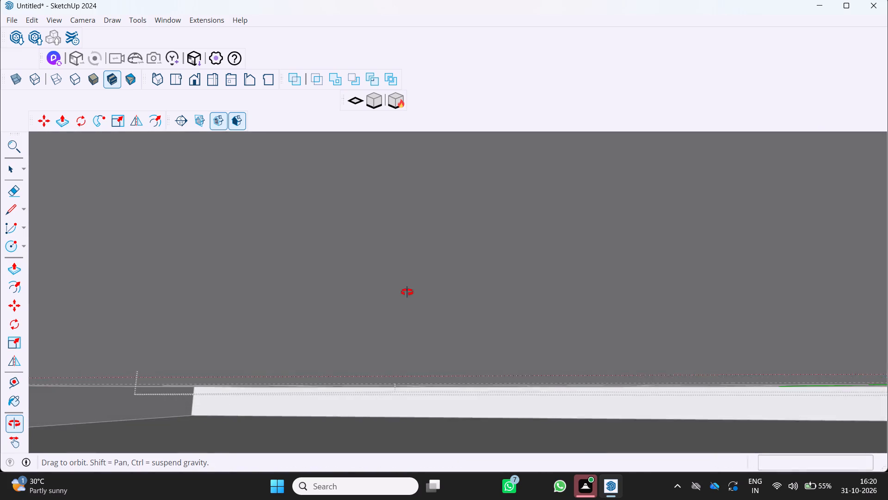
pyautogui.middleClick(408, 323)
pyautogui.scroll(1, 415, 327)
pyautogui.moveTo(415, 327); pyautogui.dragTo(414, 319, button='middle')
pyautogui.middleClick(414, 319)
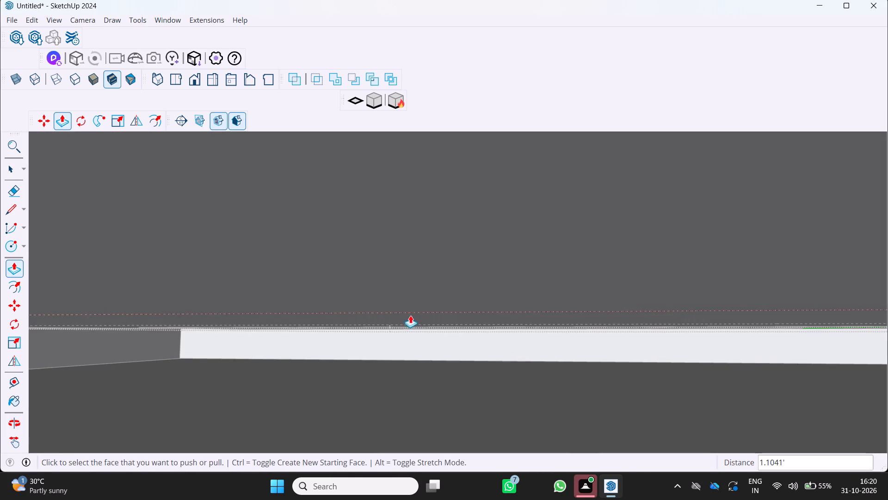
pyautogui.scroll(-10, 410, 316)
pyautogui.moveTo(408, 303); pyautogui.dragTo(408, 330, button='middle')
pyautogui.scroll(1, 412, 305)
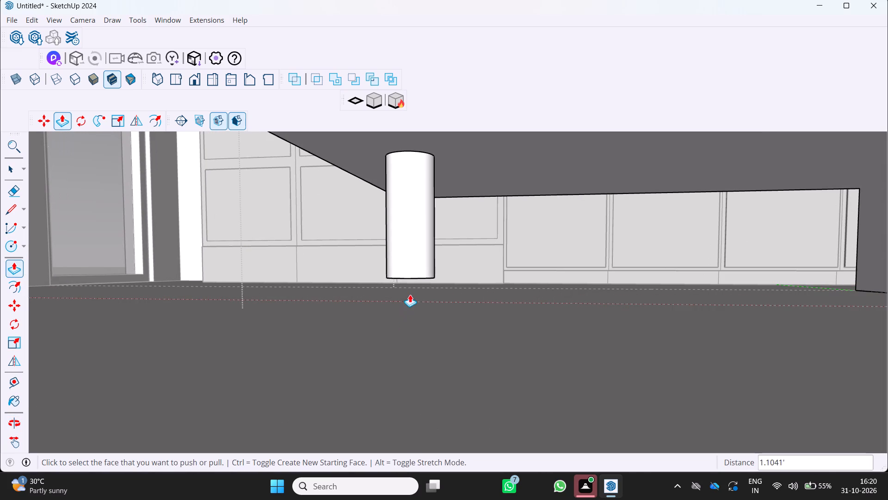
pyautogui.moveTo(406, 278); pyautogui.dragTo(408, 288)
pyautogui.scroll(4, 402, 284)
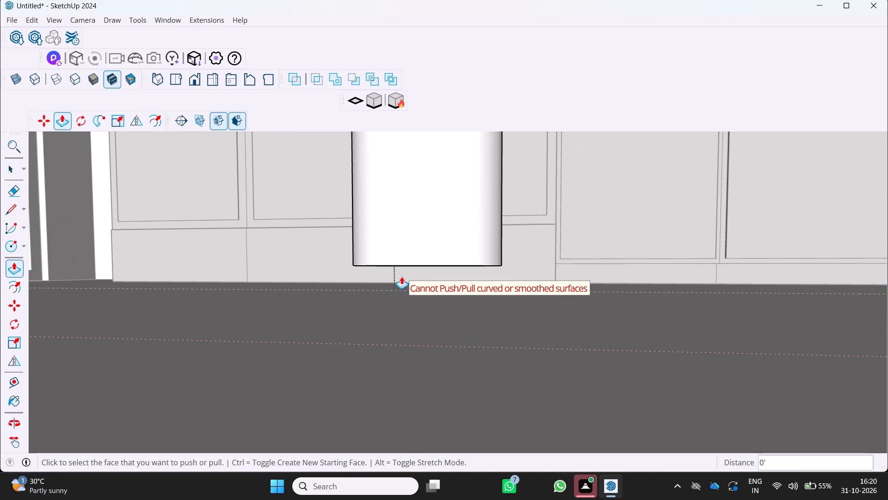
pyautogui.scroll(3, 404, 269)
pyautogui.scroll(-2, 405, 266)
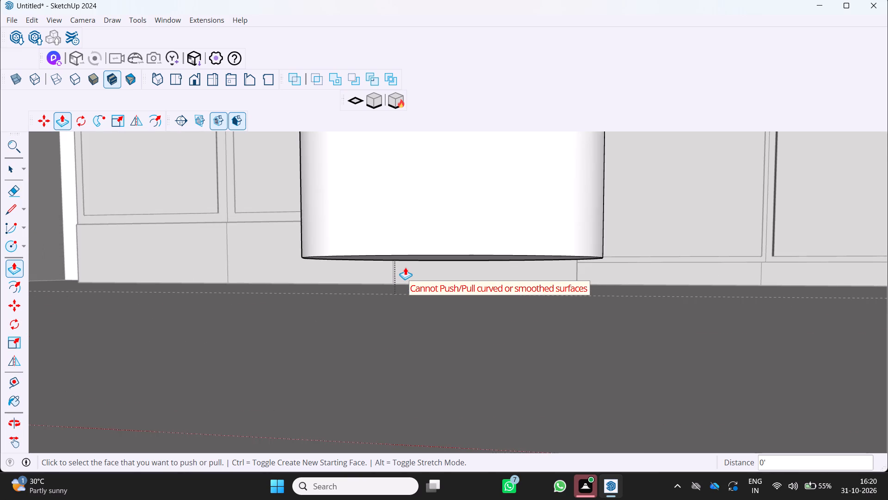
pyautogui.middleClick(406, 268)
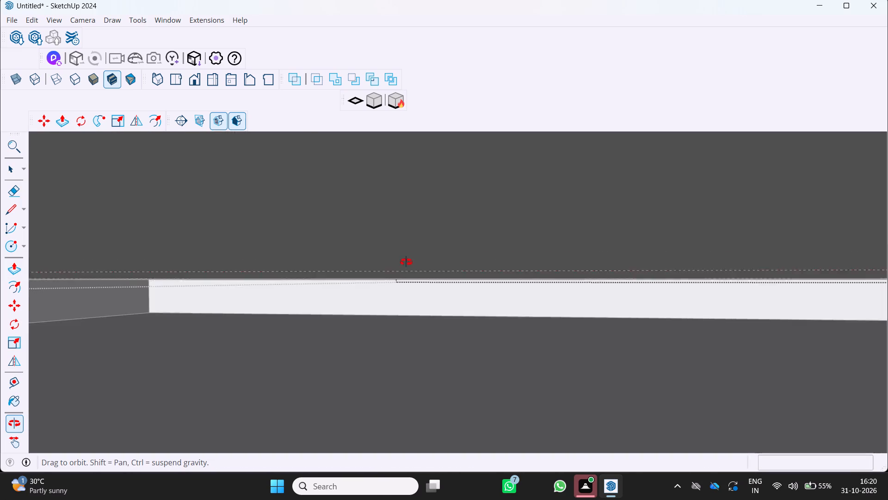
pyautogui.middleClick(406, 265)
pyautogui.moveTo(423, 199); pyautogui.dragTo(421, 292)
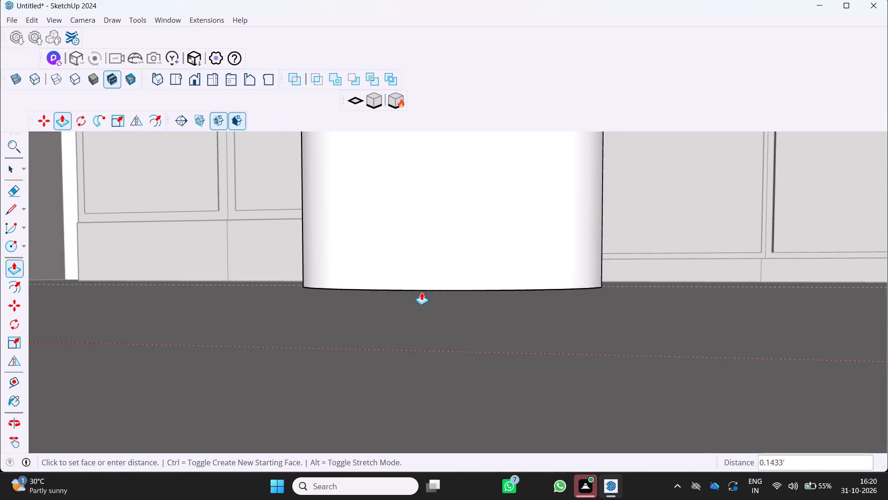
pyautogui.moveTo(421, 292); pyautogui.dragTo(421, 353)
# Examine the lengthened leg and the whole island within the kitchen from eye level and from above.
pyautogui.scroll(-7, 411, 340)
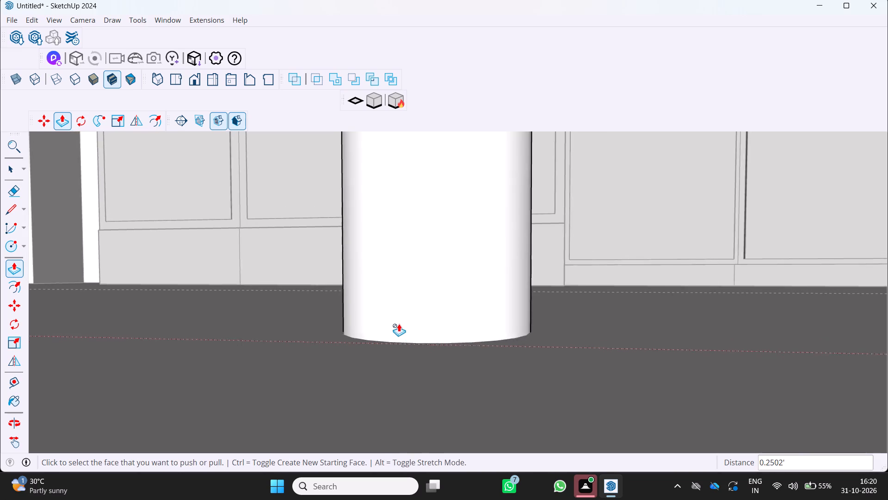
pyautogui.scroll(-20, 399, 324)
pyautogui.scroll(-2, 399, 324)
pyautogui.moveTo(390, 319); pyautogui.dragTo(409, 226, button='middle')
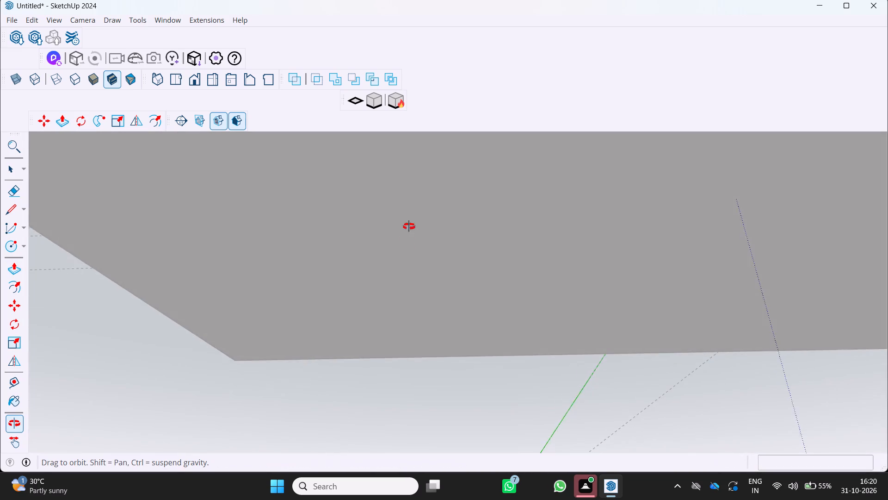
pyautogui.moveTo(409, 226); pyautogui.dragTo(386, 334, button='middle')
pyautogui.middleClick(386, 335)
pyautogui.scroll(-4, 386, 335)
pyautogui.moveTo(389, 313); pyautogui.dragTo(379, 353, button='middle')
pyautogui.middleClick(379, 353)
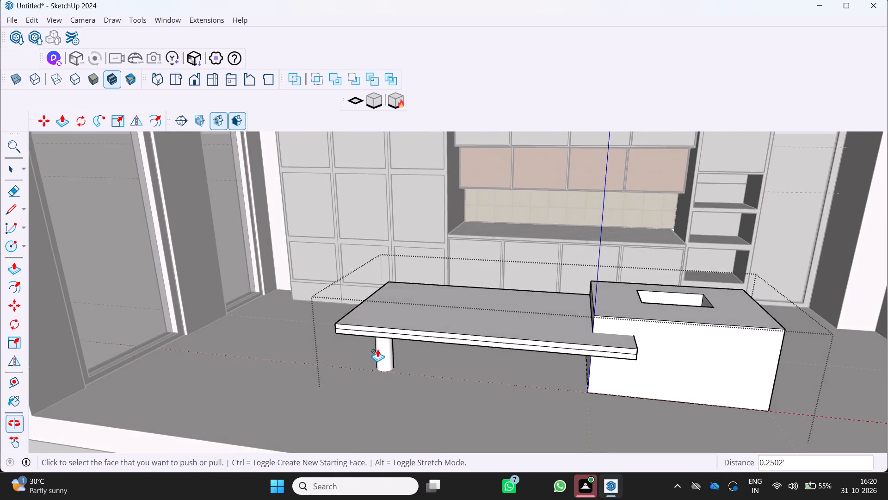
pyautogui.scroll(-2, 379, 351)
pyautogui.moveTo(404, 361); pyautogui.dragTo(431, 367, button='middle')
pyautogui.scroll(-3, 441, 344)
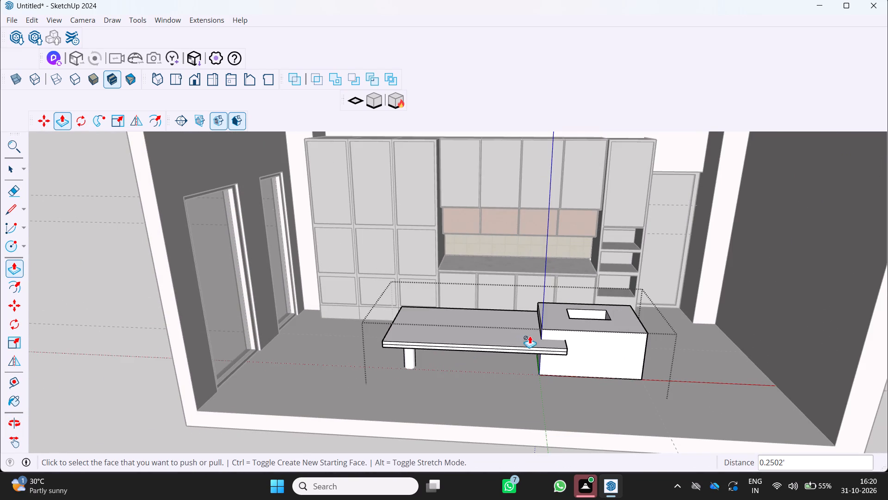
pyautogui.moveTo(580, 348); pyautogui.dragTo(518, 393, button='middle')
pyautogui.scroll(1, 542, 387)
# Paint the two-layer table slab and its cylindrical leg with the reddish-brown material from the Wood collection.
pyautogui.press('b')
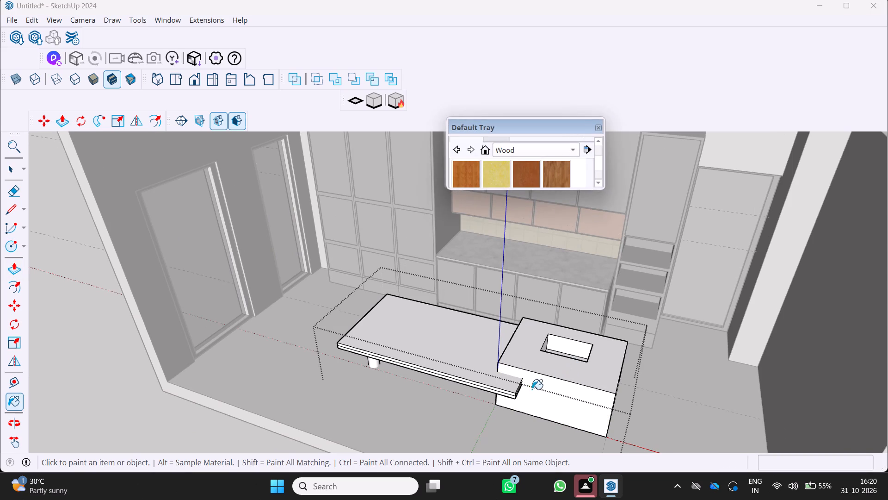
pyautogui.press('b')
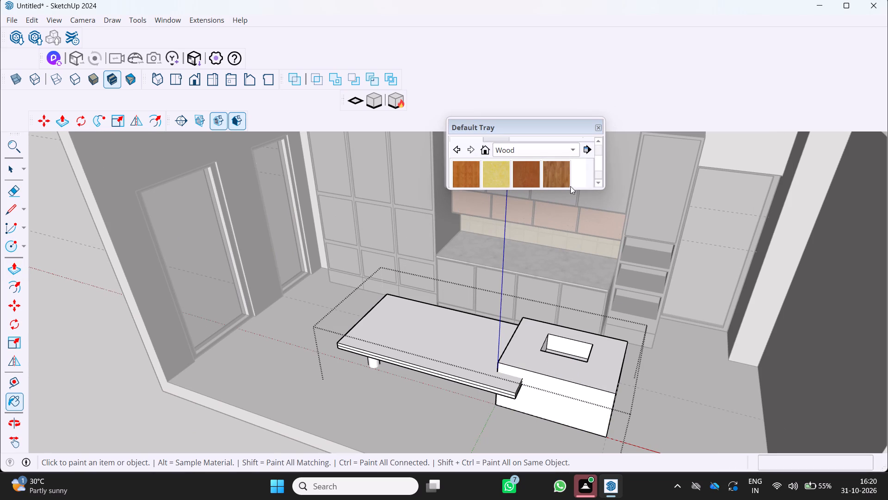
pyautogui.moveTo(597, 171); pyautogui.dragTo(597, 185)
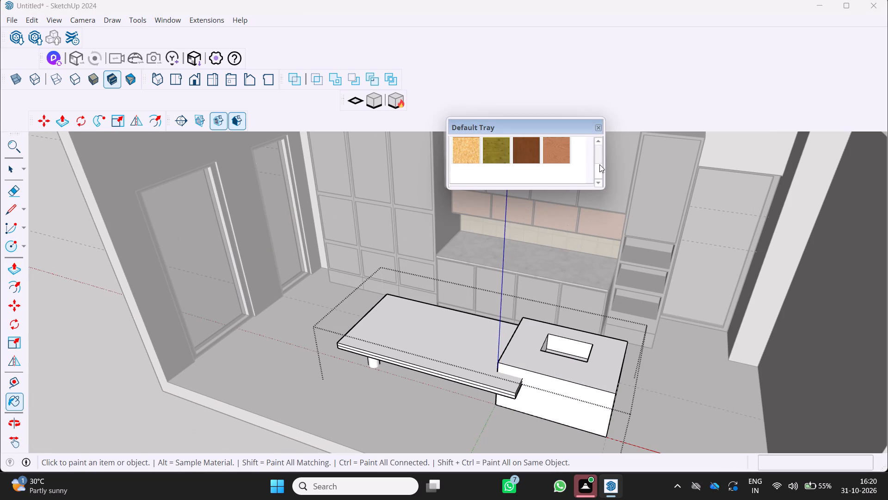
pyautogui.moveTo(598, 162); pyautogui.dragTo(592, 169)
pyautogui.moveTo(597, 160); pyautogui.dragTo(597, 154)
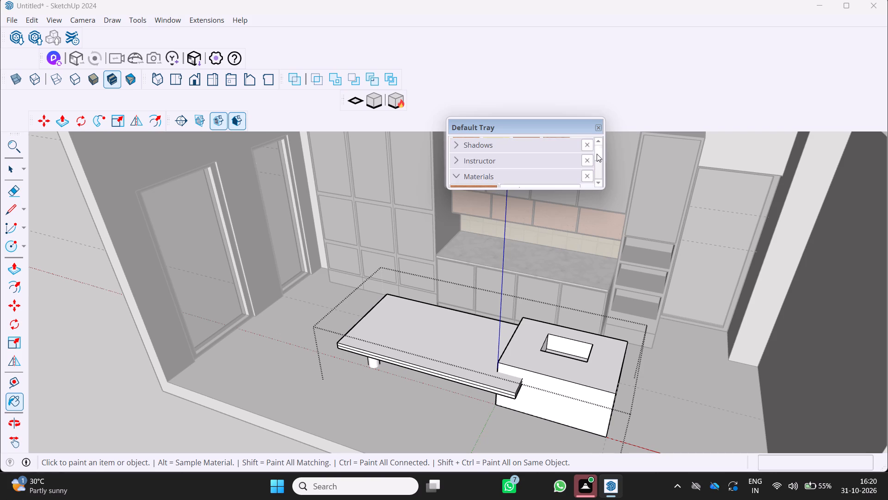
pyautogui.moveTo(597, 154); pyautogui.dragTo(599, 146)
pyautogui.moveTo(595, 169); pyautogui.dragTo(600, 153)
pyautogui.moveTo(597, 168); pyautogui.dragTo(598, 158)
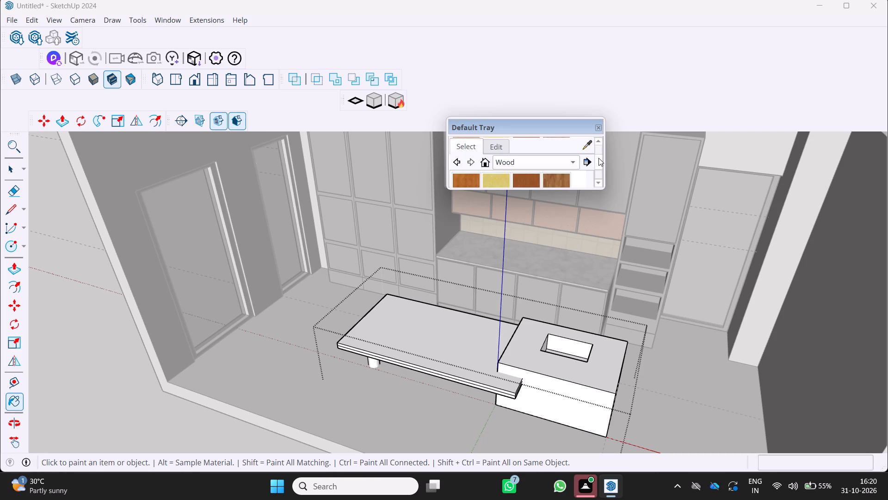
pyautogui.moveTo(598, 158); pyautogui.dragTo(600, 151)
pyautogui.click(519, 184)
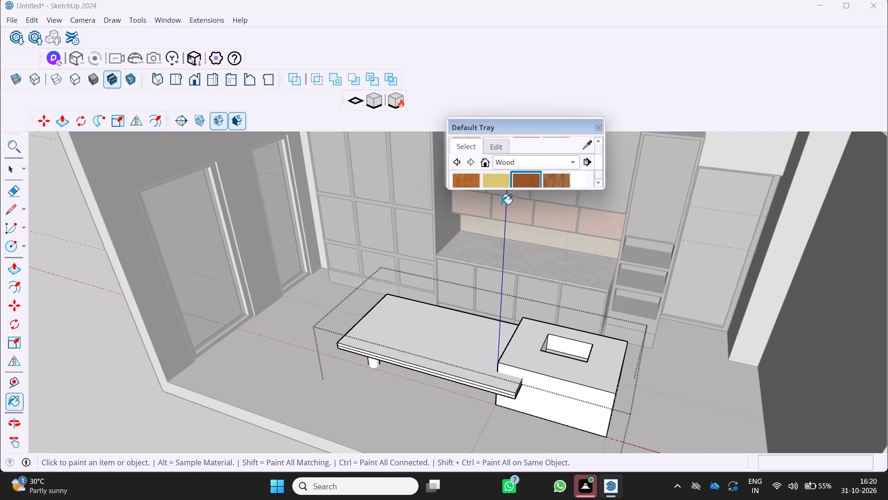
pyautogui.click(436, 359)
pyautogui.moveTo(435, 362); pyautogui.dragTo(573, 269, button='middle')
pyautogui.scroll(3, 442, 326)
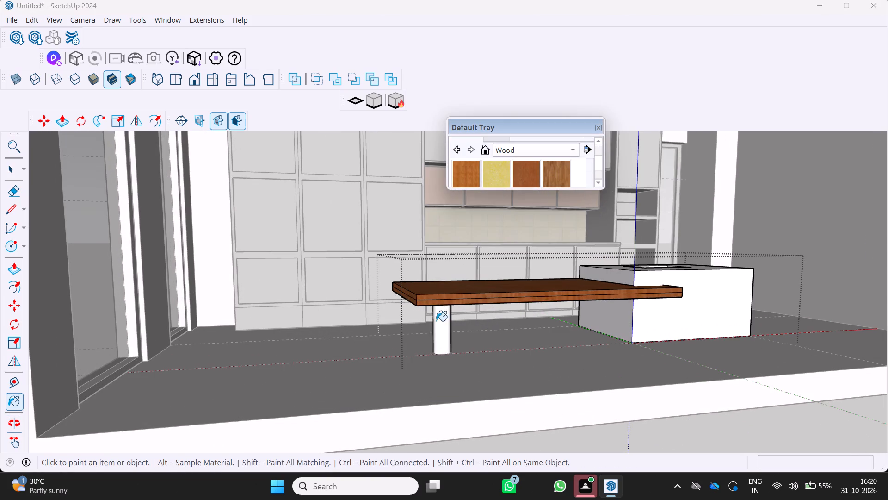
pyautogui.click(435, 327)
# Examine the wood-painted table and the white island block from several angles.
pyautogui.scroll(-5, 455, 317)
pyautogui.moveTo(446, 316); pyautogui.dragTo(327, 385, button='middle')
pyautogui.scroll(1, 492, 371)
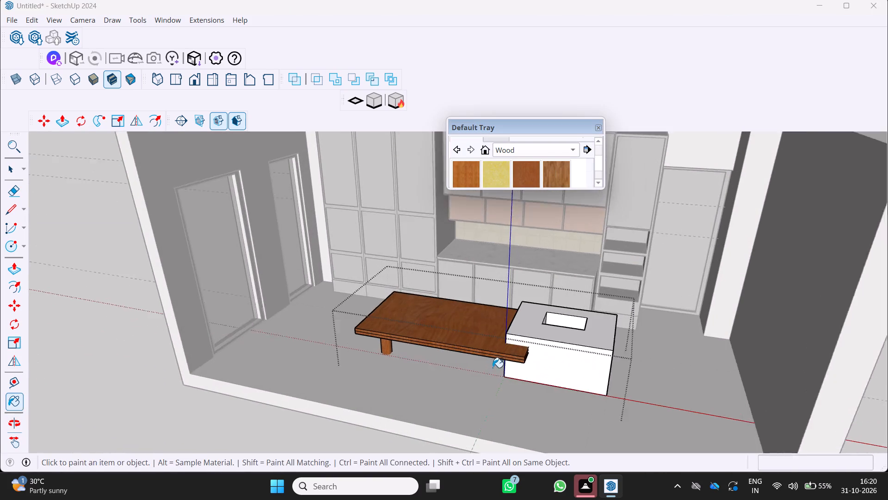
pyautogui.scroll(1, 493, 368)
pyautogui.moveTo(493, 368); pyautogui.dragTo(528, 370, button='middle')
pyautogui.middleClick(528, 370)
pyautogui.press('space')
pyautogui.moveTo(605, 406); pyautogui.dragTo(601, 408)
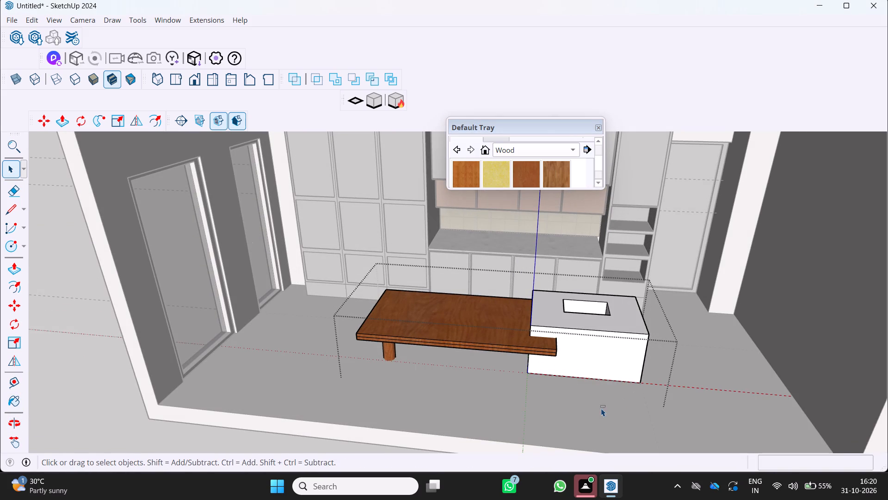
pyautogui.moveTo(601, 408); pyautogui.dragTo(598, 406)
pyautogui.moveTo(601, 379); pyautogui.dragTo(535, 383, button='middle')
pyautogui.scroll(2, 567, 339)
pyautogui.press('space')
pyautogui.scroll(-2, 568, 342)
pyautogui.moveTo(605, 307); pyautogui.dragTo(617, 299, button='middle')
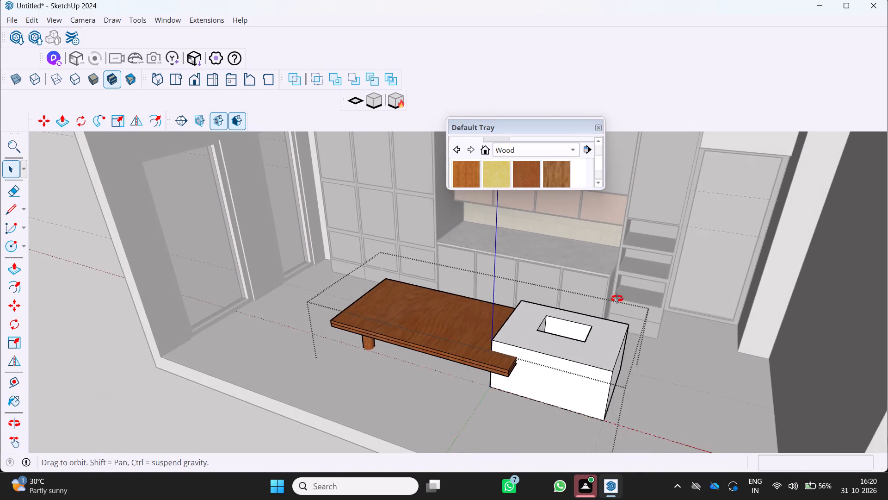
pyautogui.moveTo(617, 299); pyautogui.dragTo(632, 291, button='middle')
pyautogui.moveTo(637, 289); pyautogui.dragTo(646, 288, button='middle')
pyautogui.press('space')
pyautogui.click(548, 419)
pyautogui.click(553, 407)
pyautogui.press('space')
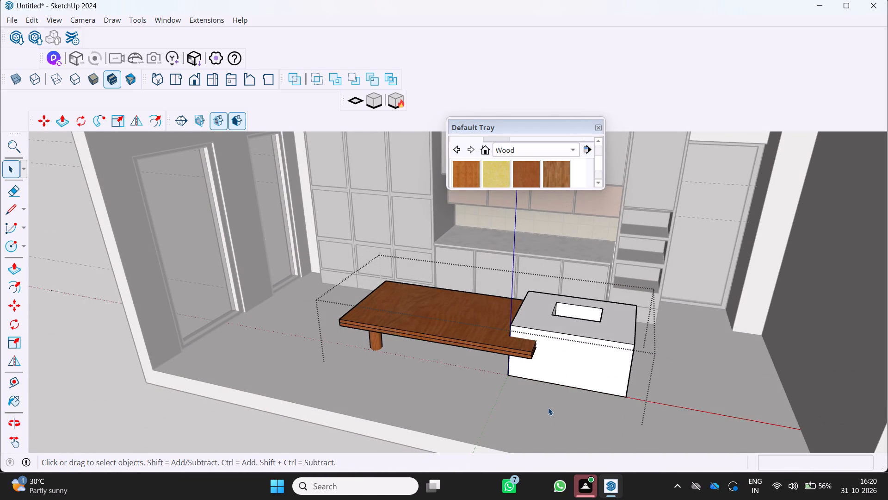
pyautogui.moveTo(526, 413); pyautogui.dragTo(525, 409)
pyautogui.scroll(-5, 538, 393)
pyautogui.moveTo(552, 370); pyautogui.dragTo(586, 341, button='middle')
pyautogui.scroll(1, 586, 341)
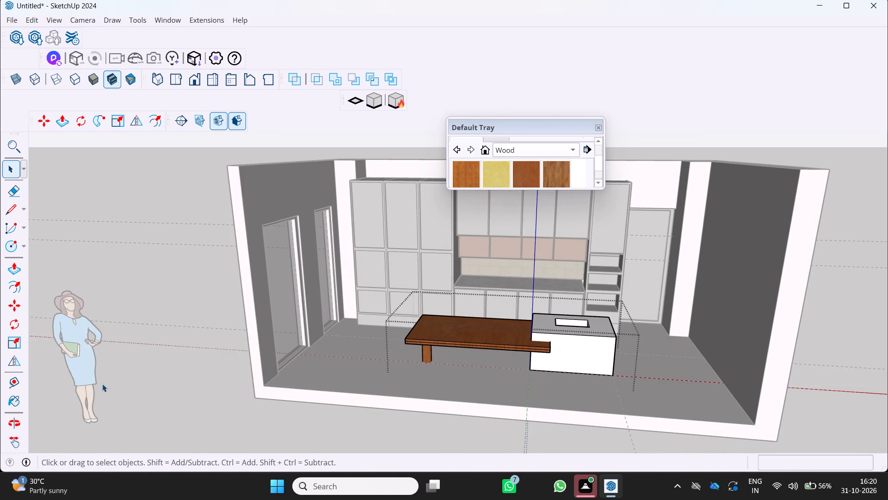
# Close the island group to return to the full model.
pyautogui.click(108, 385)
pyautogui.press('space')
pyautogui.press('space')
pyautogui.click(139, 400)
pyautogui.click(142, 403)
pyautogui.click(147, 402)
pyautogui.click(151, 401)
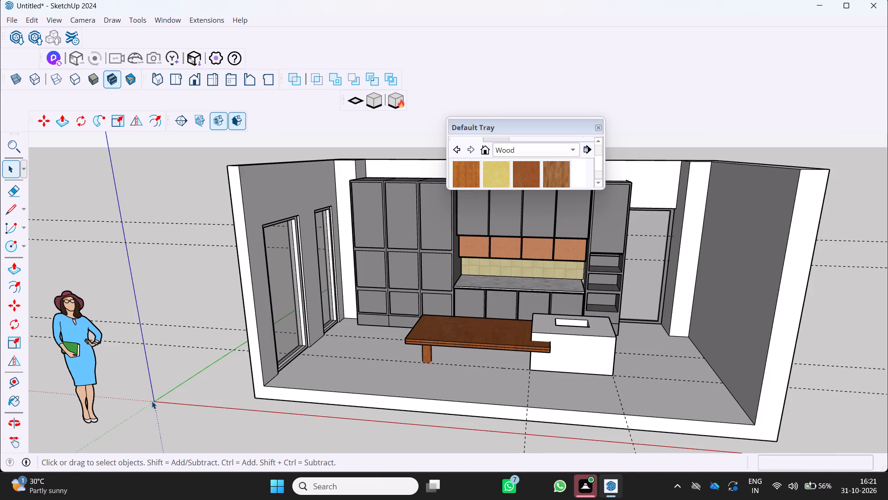
# Examine the island in the finished kitchen, including the table's wood grain and the recess in the block's top.
pyautogui.scroll(2, 628, 462)
pyautogui.moveTo(616, 450); pyautogui.dragTo(555, 452, button='middle')
pyautogui.scroll(4, 558, 421)
pyautogui.moveTo(546, 419); pyautogui.dragTo(578, 428, button='middle')
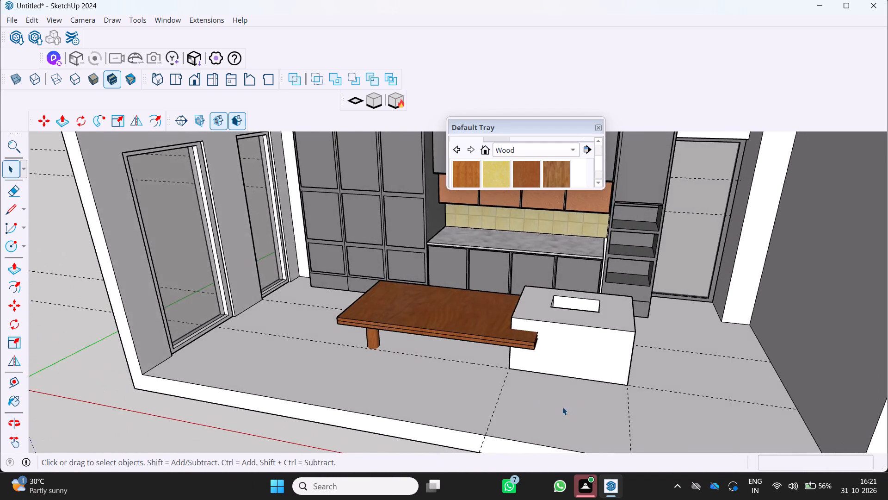
pyautogui.scroll(3, 546, 401)
pyautogui.moveTo(530, 394); pyautogui.dragTo(547, 401, button='middle')
pyautogui.middleClick(547, 401)
pyautogui.scroll(2, 479, 390)
pyautogui.moveTo(451, 395); pyautogui.dragTo(451, 404, button='middle')
pyautogui.middleClick(451, 404)
pyautogui.scroll(-4, 467, 400)
pyautogui.moveTo(556, 381); pyautogui.dragTo(486, 433, button='middle')
pyautogui.middleClick(485, 434)
pyautogui.scroll(1, 528, 414)
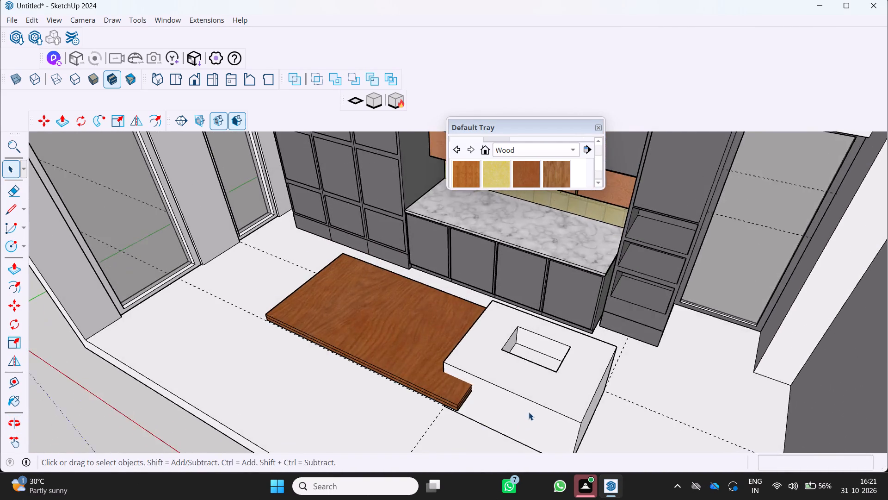
pyautogui.scroll(1, 529, 412)
pyautogui.moveTo(528, 410); pyautogui.dragTo(629, 358, button='middle')
pyautogui.middleClick(629, 358)
pyautogui.moveTo(576, 311); pyautogui.dragTo(501, 362, button='middle')
pyautogui.scroll(1, 576, 311)
pyautogui.middleClick(501, 362)
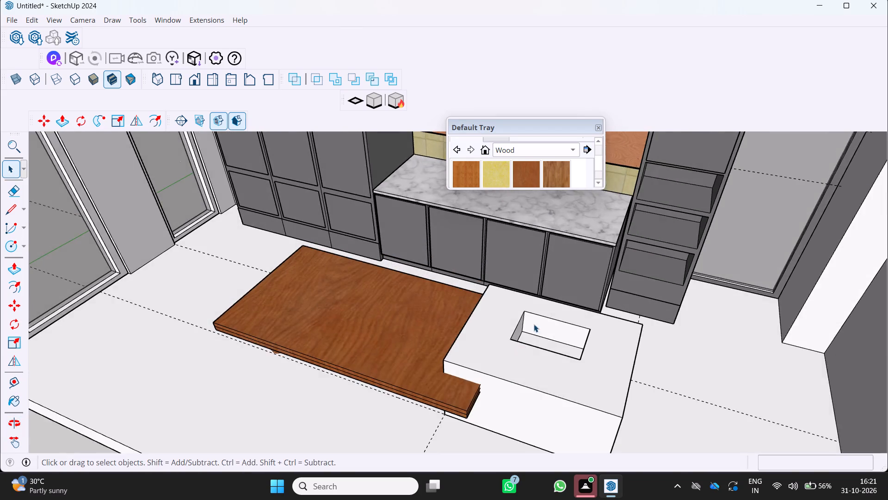
pyautogui.scroll(6, 546, 315)
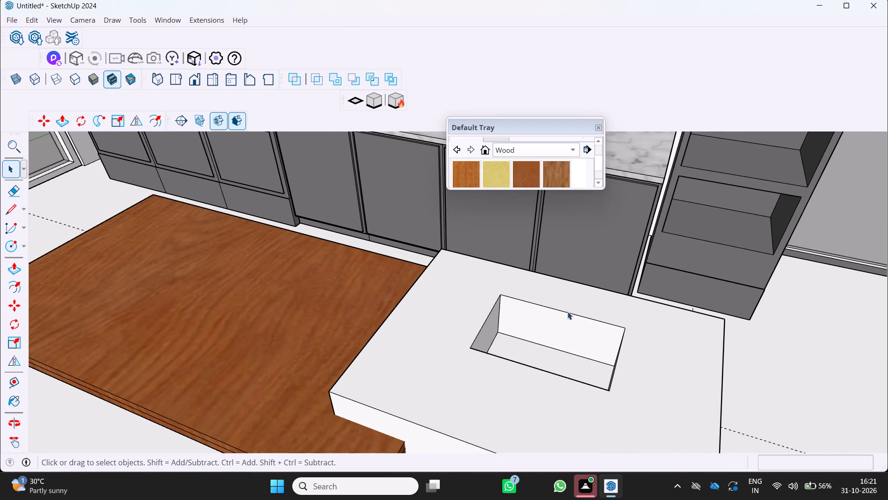
# Open the kitchen island group for editing.
pyautogui.click(570, 312)
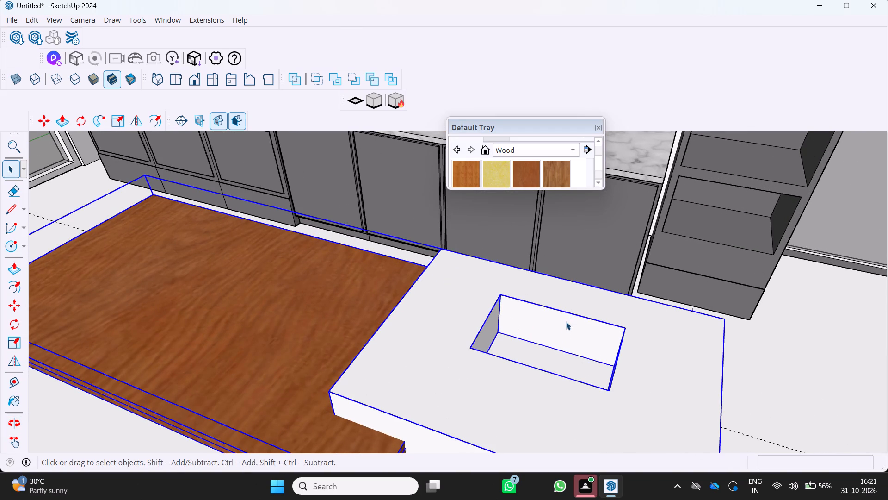
pyautogui.tripleClick(564, 310)
pyautogui.click(563, 310)
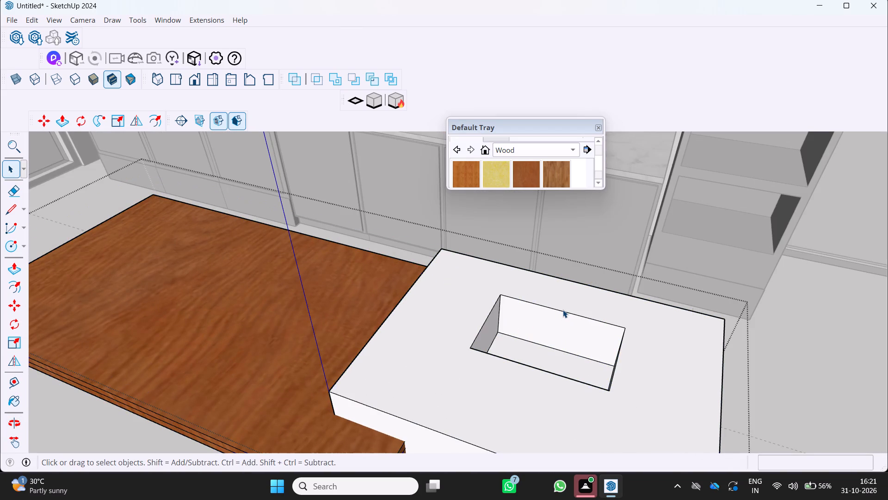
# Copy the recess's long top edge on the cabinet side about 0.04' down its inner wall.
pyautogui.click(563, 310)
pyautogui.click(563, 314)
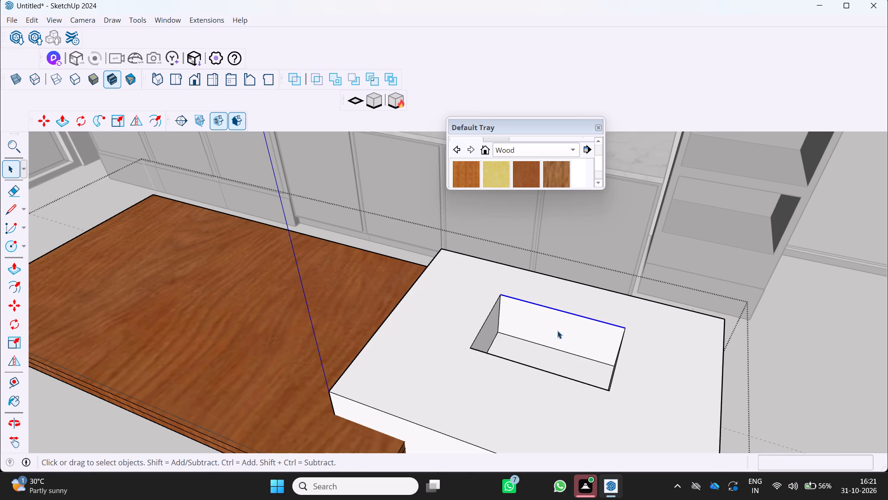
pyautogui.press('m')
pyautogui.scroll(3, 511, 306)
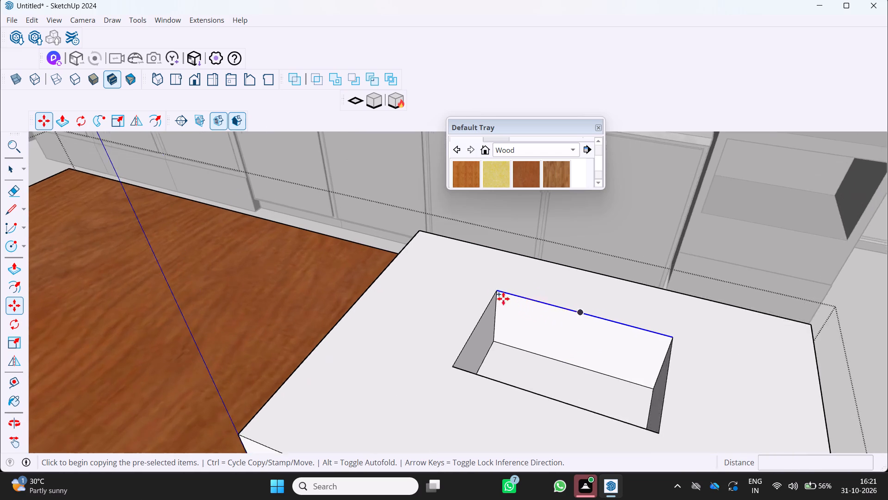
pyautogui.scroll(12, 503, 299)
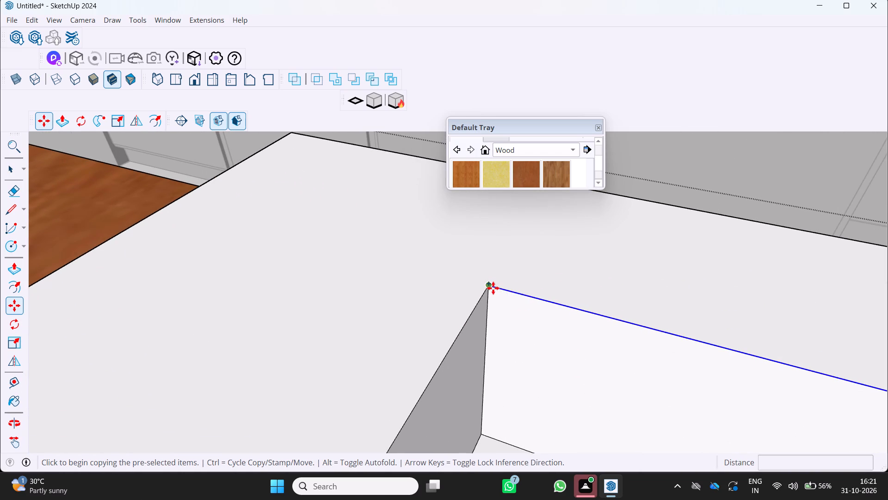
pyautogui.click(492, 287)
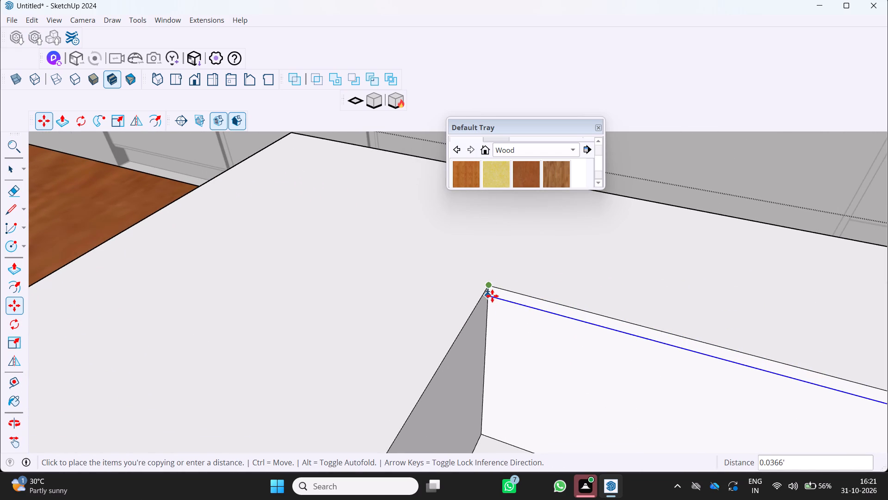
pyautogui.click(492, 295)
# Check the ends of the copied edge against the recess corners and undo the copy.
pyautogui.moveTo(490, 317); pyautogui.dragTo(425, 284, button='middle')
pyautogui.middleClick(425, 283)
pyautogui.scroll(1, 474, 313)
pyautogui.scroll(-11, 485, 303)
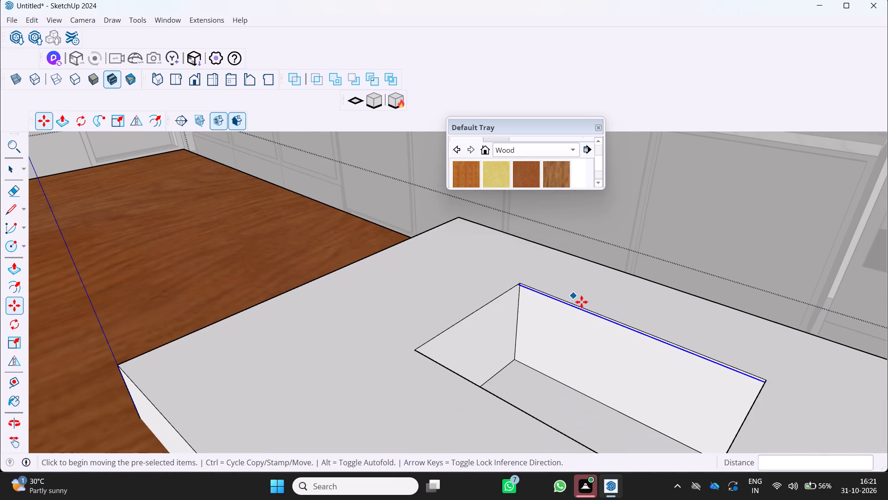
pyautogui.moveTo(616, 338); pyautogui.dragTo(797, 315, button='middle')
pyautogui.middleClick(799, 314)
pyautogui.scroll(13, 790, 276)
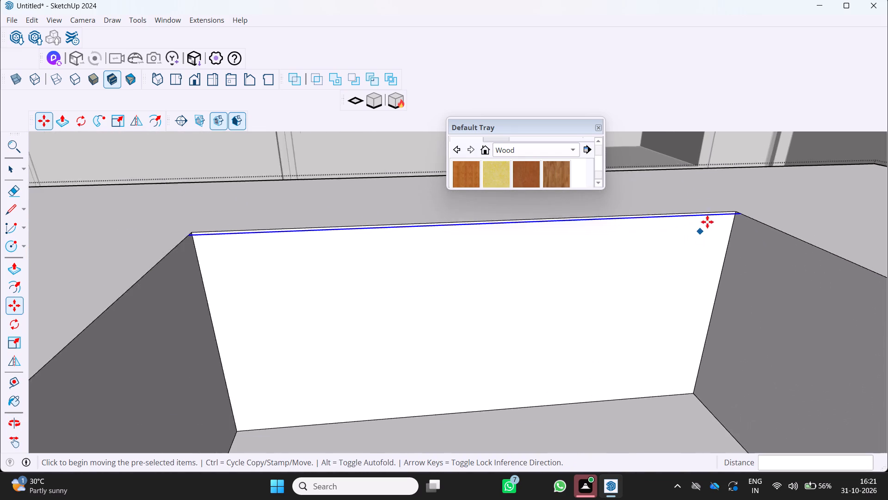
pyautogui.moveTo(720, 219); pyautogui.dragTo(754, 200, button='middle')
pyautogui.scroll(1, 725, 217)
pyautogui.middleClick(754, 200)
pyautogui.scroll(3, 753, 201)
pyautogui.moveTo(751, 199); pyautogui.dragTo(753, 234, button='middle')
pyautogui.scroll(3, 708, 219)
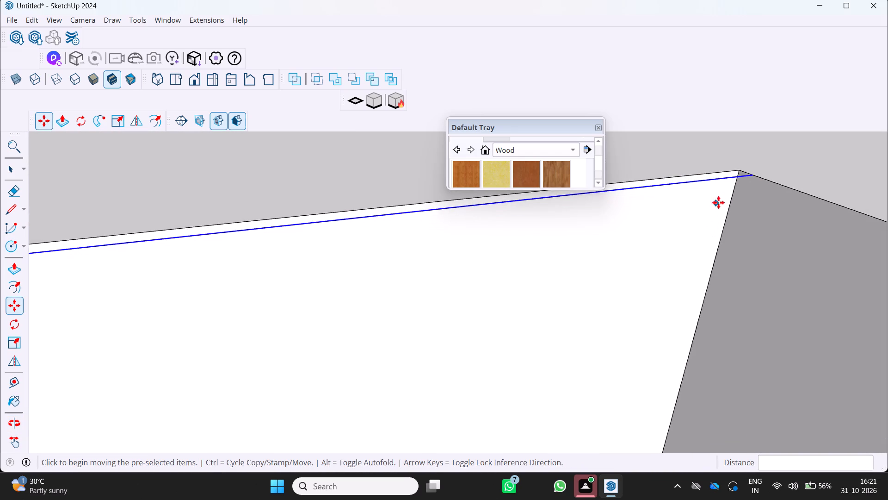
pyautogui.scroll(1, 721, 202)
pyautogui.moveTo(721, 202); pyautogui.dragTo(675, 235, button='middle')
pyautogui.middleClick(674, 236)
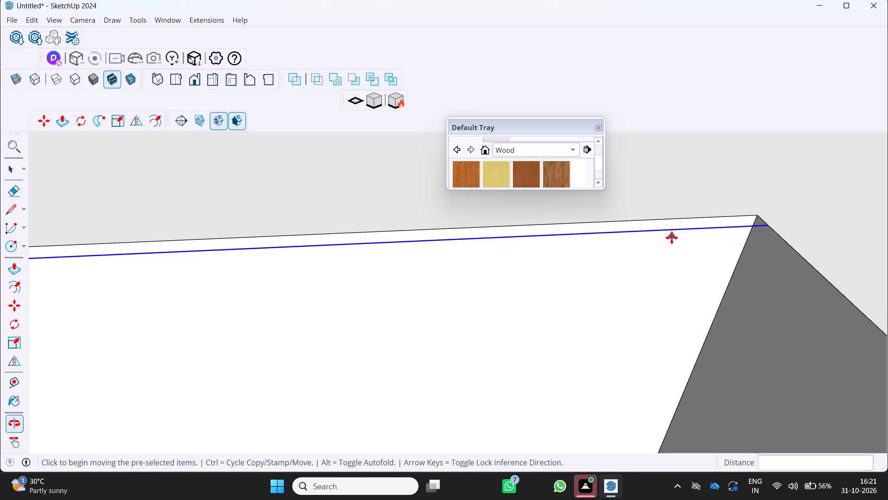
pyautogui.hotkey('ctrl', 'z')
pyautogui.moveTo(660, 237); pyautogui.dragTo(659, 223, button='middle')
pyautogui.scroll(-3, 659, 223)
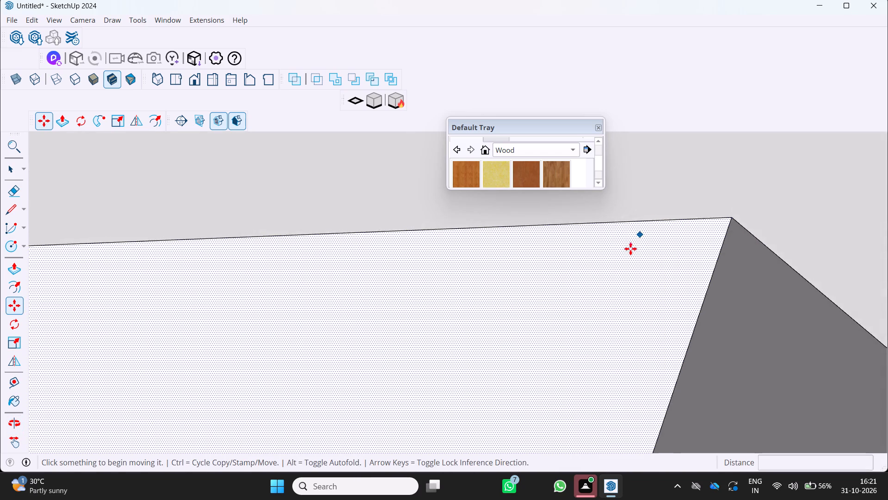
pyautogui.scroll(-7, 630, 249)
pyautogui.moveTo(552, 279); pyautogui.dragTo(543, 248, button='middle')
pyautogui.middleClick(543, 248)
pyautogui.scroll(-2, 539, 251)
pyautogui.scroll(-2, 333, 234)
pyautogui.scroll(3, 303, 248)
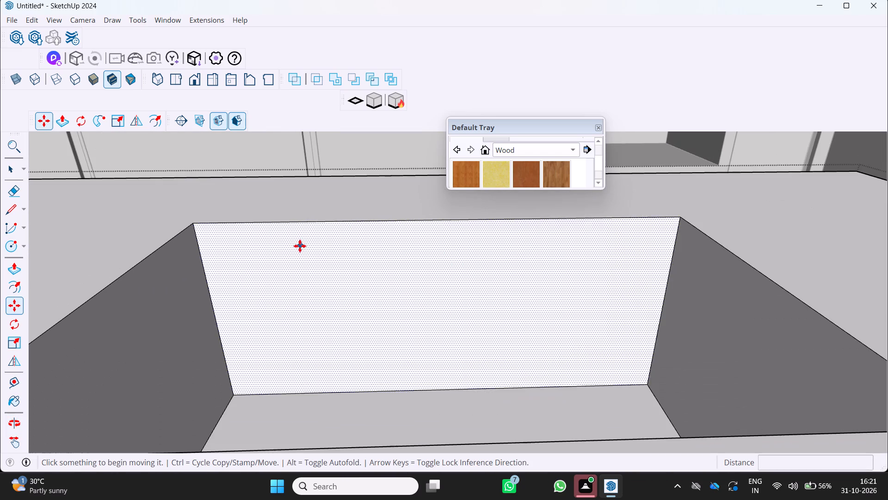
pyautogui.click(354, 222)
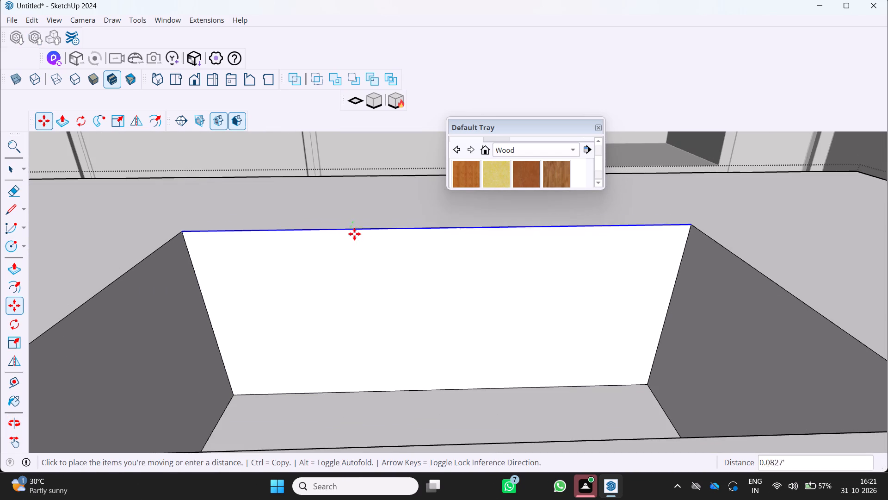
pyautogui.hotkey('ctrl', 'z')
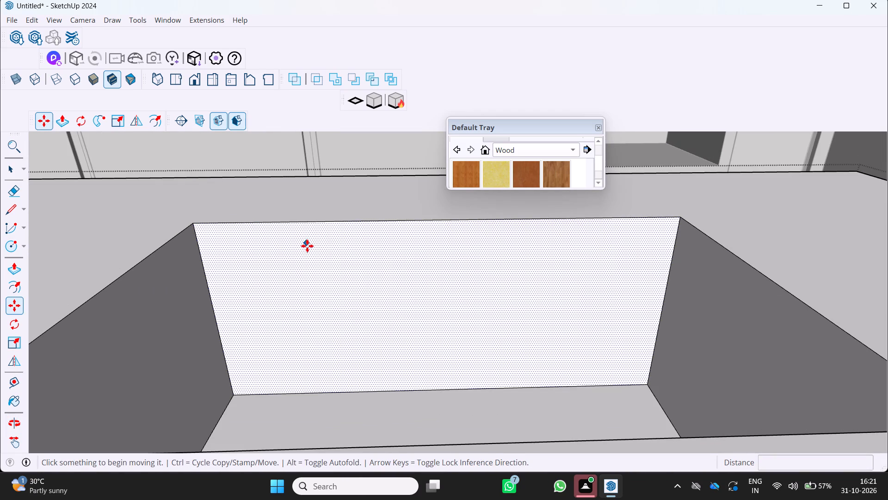
# Copy the recess's long cabinet-side top edge from its corner about 0.035' down the inner wall.
pyautogui.press('space')
pyautogui.click(327, 220)
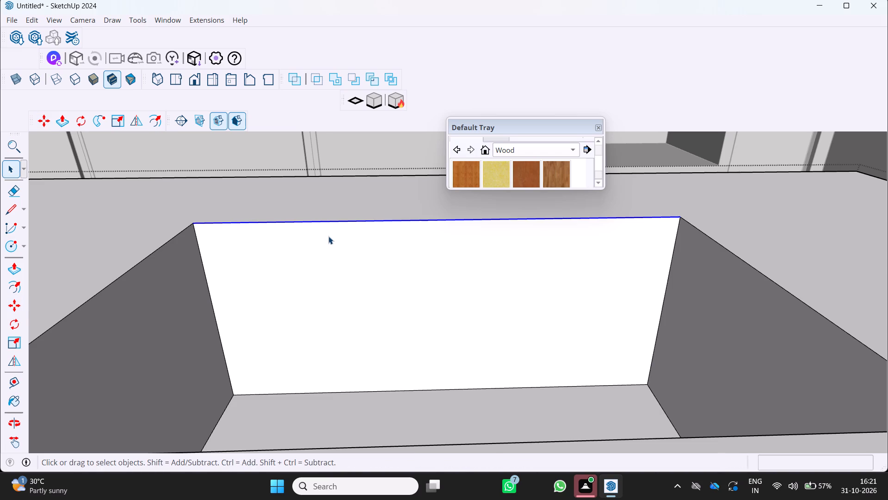
pyautogui.press('m')
pyautogui.scroll(-3, 459, 301)
pyautogui.moveTo(493, 252); pyautogui.dragTo(594, 262, button='middle')
pyautogui.middleClick(594, 262)
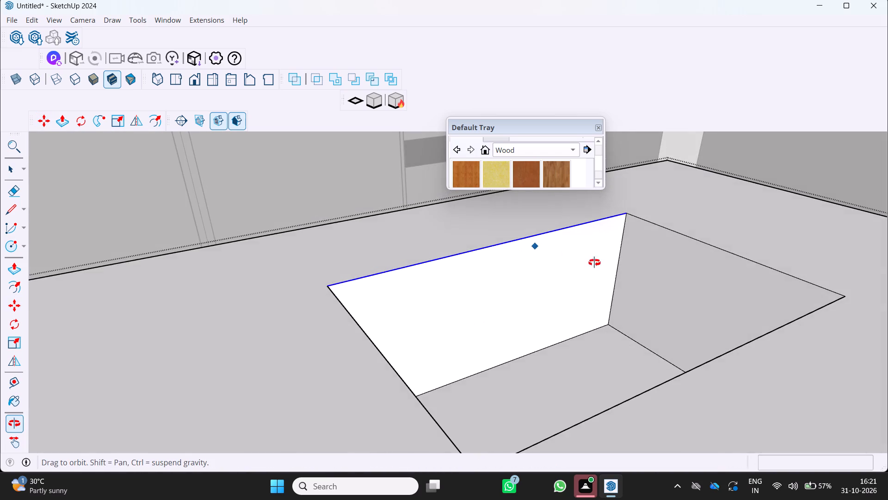
pyautogui.scroll(2, 235, 333)
pyautogui.moveTo(341, 312); pyautogui.dragTo(241, 294, button='middle')
pyautogui.middleClick(241, 294)
pyautogui.scroll(3, 405, 266)
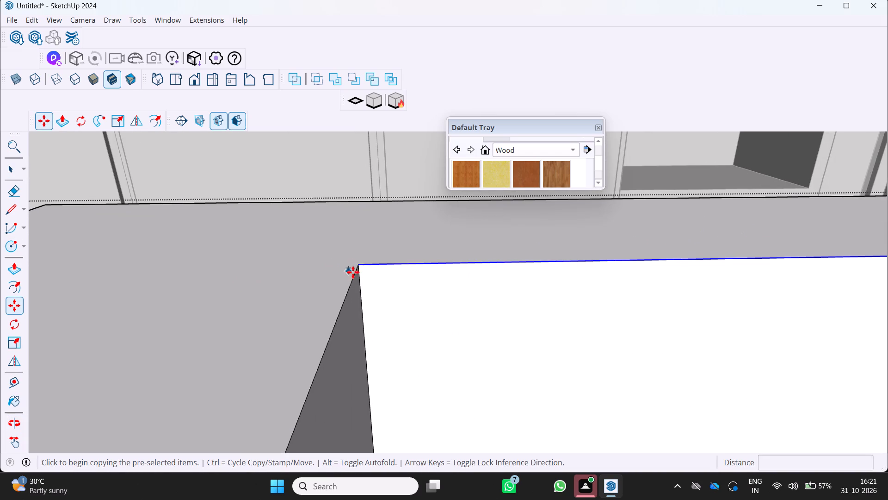
pyautogui.click(360, 266)
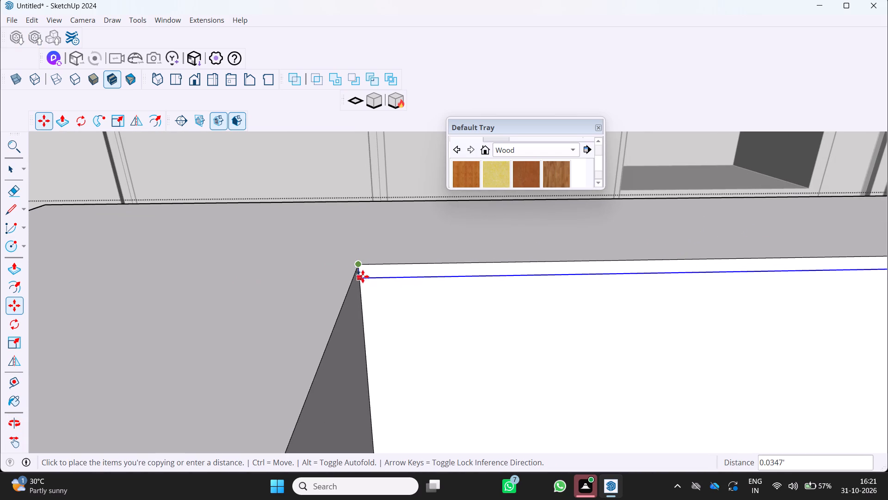
pyautogui.click(363, 275)
# Copy the recess's short top edge on the table side about 0.03' down its inner wall.
pyautogui.scroll(-7, 362, 287)
pyautogui.moveTo(384, 305); pyautogui.dragTo(268, 292, button='middle')
pyautogui.scroll(2, 245, 256)
pyautogui.moveTo(295, 271); pyautogui.dragTo(216, 302, button='middle')
pyautogui.scroll(3, 216, 305)
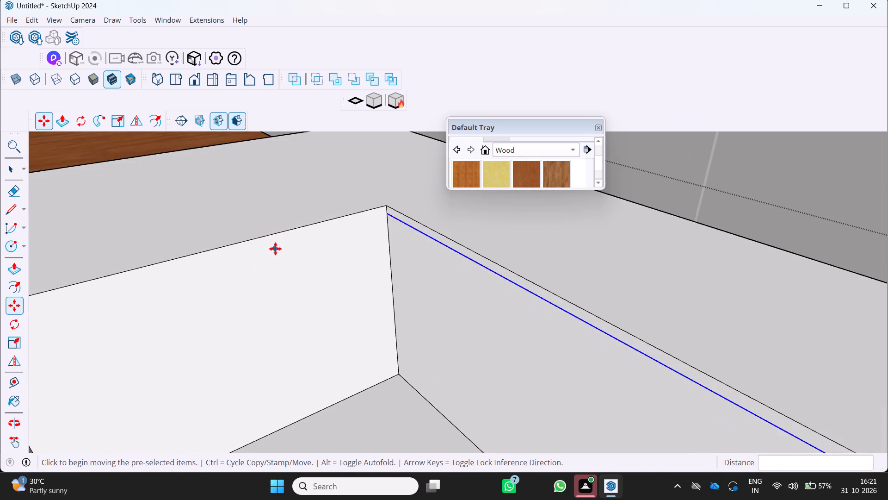
pyautogui.press('space')
pyautogui.click(296, 226)
pyautogui.click(296, 226)
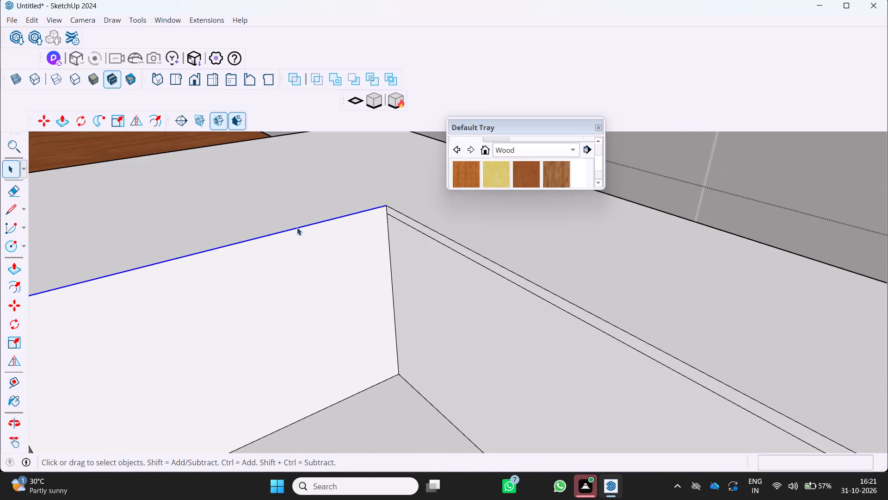
pyautogui.press('m')
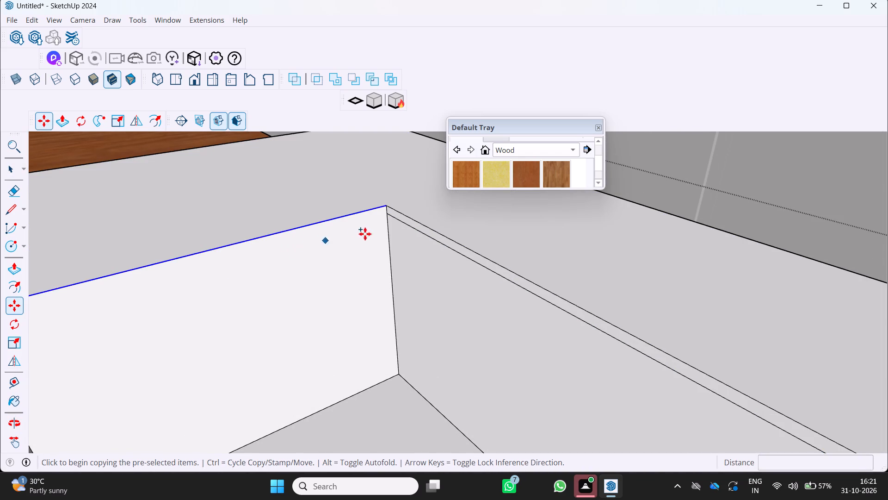
pyautogui.click(352, 217)
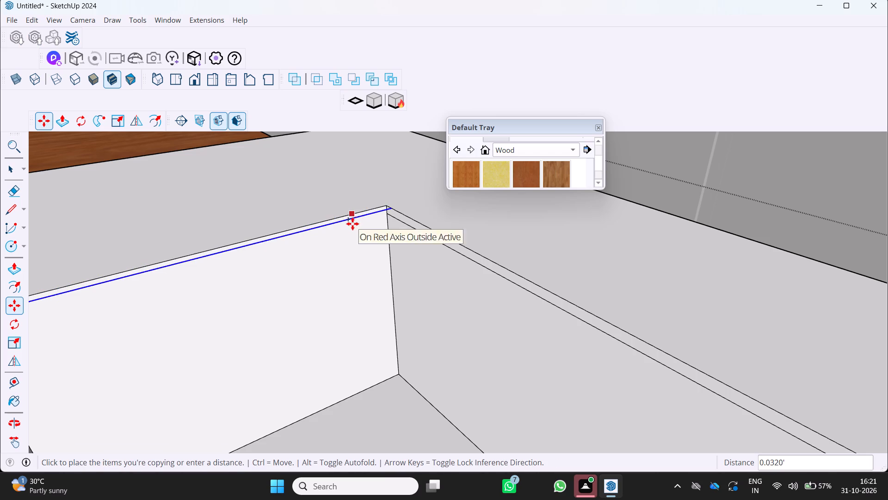
pyautogui.click(350, 223)
# Examine the copied rim edges in the recess and the island's place within the kitchen.
pyautogui.scroll(-5, 349, 244)
pyautogui.moveTo(352, 245); pyautogui.dragTo(337, 244, button='middle')
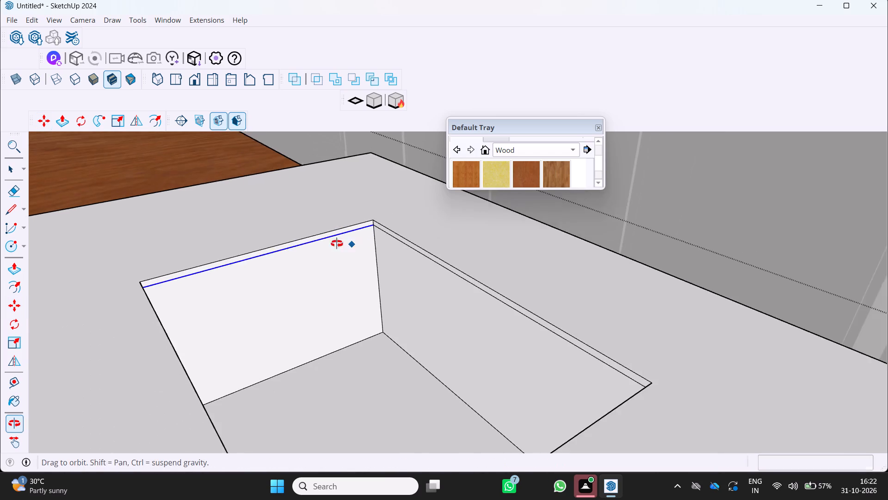
pyautogui.moveTo(337, 244); pyautogui.dragTo(265, 272, button='middle')
pyautogui.scroll(-5, 252, 266)
pyautogui.keyDown('ctrl'); pyautogui.moveTo(292, 260); pyautogui.dragTo(453, 272, button='middle'); pyautogui.keyUp('ctrl')
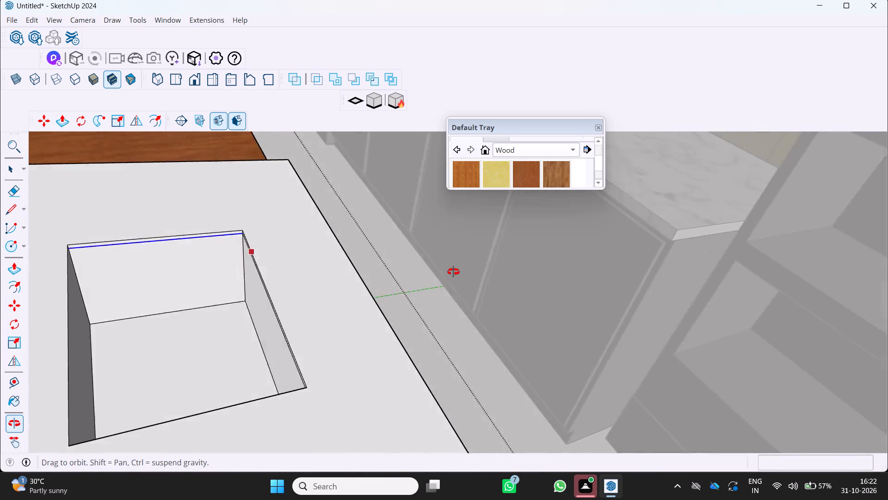
pyautogui.keyDown('ctrl'); pyautogui.moveTo(453, 272); pyautogui.dragTo(451, 272, button='middle'); pyautogui.keyUp('ctrl')
pyautogui.scroll(-5, 453, 272)
pyautogui.moveTo(338, 294); pyautogui.dragTo(236, 277, button='middle')
pyautogui.scroll(2, 251, 255)
pyautogui.scroll(-8, 271, 264)
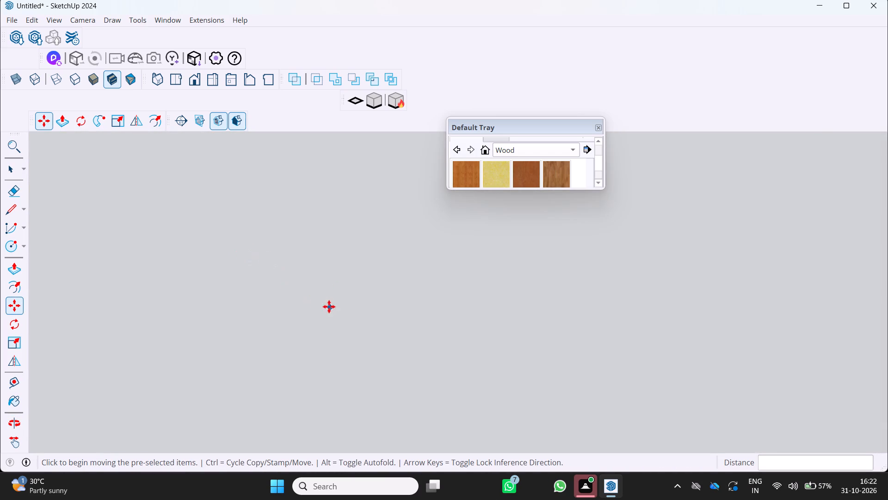
pyautogui.scroll(-3, 329, 306)
pyautogui.moveTo(335, 312); pyautogui.dragTo(514, 331, button='middle')
pyautogui.scroll(-20, 514, 331)
pyautogui.scroll(-10, 514, 331)
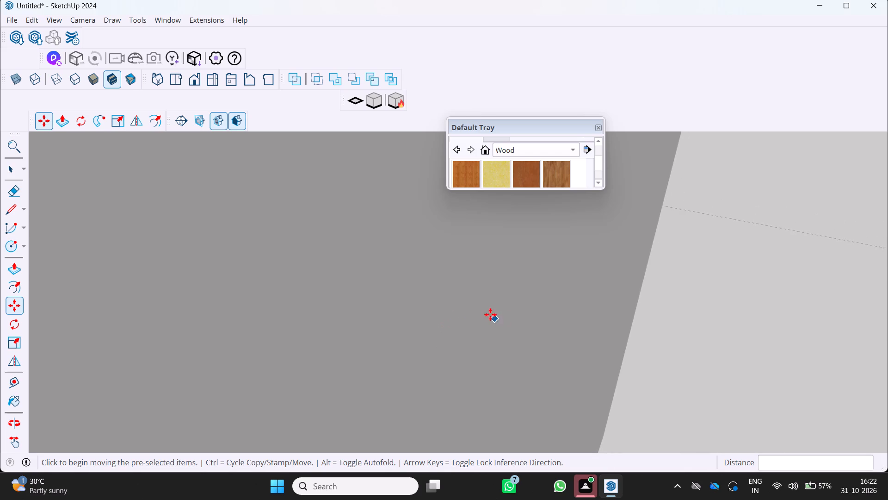
pyautogui.scroll(-14, 490, 314)
pyautogui.scroll(-10, 475, 322)
pyautogui.moveTo(469, 350); pyautogui.dragTo(479, 365, button='middle')
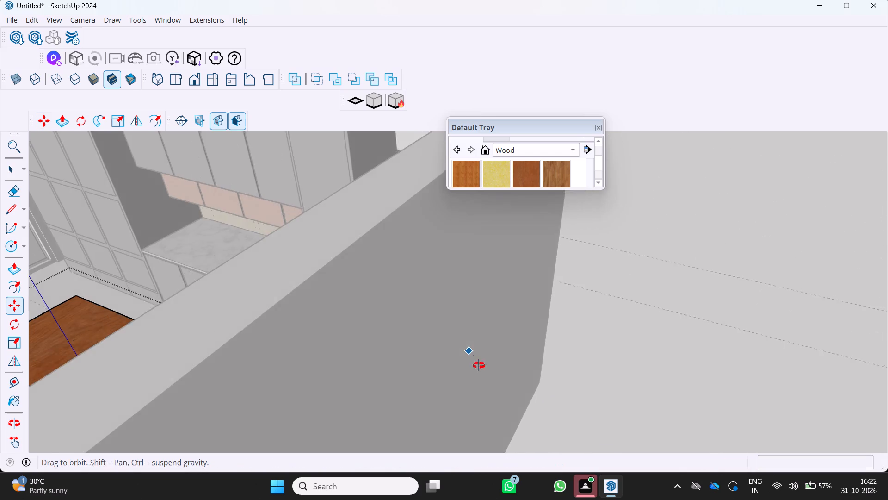
pyautogui.moveTo(479, 365); pyautogui.dragTo(584, 344, button='middle')
pyautogui.scroll(-11, 584, 344)
pyautogui.moveTo(455, 393); pyautogui.dragTo(471, 349, button='middle')
pyautogui.middleClick(472, 349)
# Copy the recess's short top edge on the side away from the table about 0.03' down its inner wall.
pyautogui.scroll(2, 470, 415)
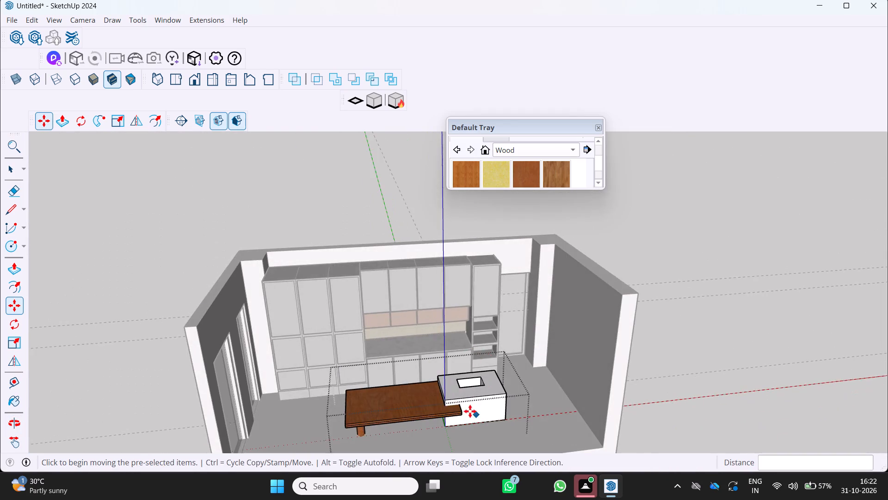
pyautogui.scroll(14, 470, 411)
pyautogui.moveTo(471, 383); pyautogui.dragTo(536, 394, button='middle')
pyautogui.scroll(4, 536, 374)
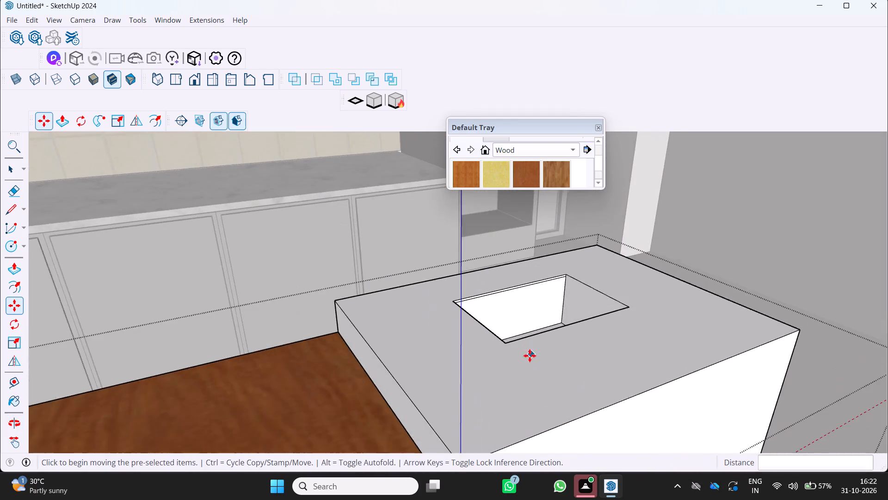
pyautogui.scroll(2, 530, 356)
pyautogui.moveTo(529, 356); pyautogui.dragTo(571, 372, button='middle')
pyautogui.scroll(5, 574, 341)
pyautogui.moveTo(574, 313); pyautogui.dragTo(635, 337, button='middle')
pyautogui.scroll(3, 652, 306)
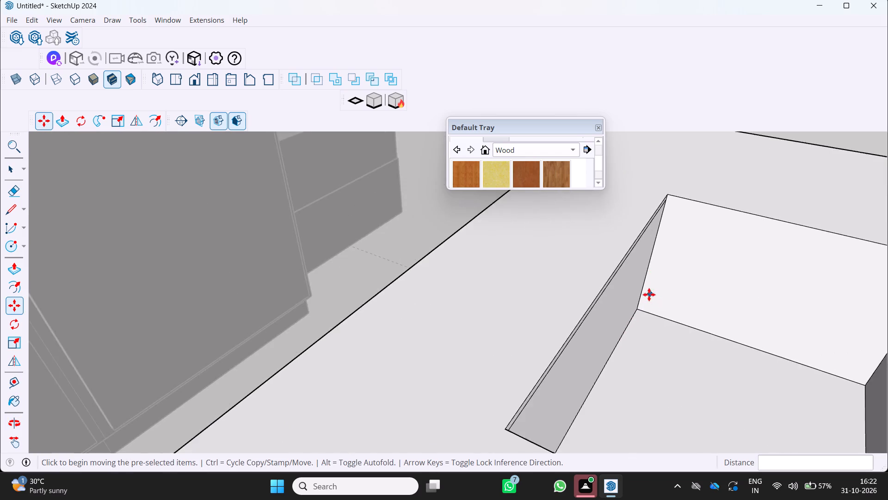
pyautogui.scroll(3, 649, 294)
pyautogui.moveTo(648, 294); pyautogui.dragTo(636, 282, button='middle')
pyautogui.scroll(-10, 635, 282)
pyautogui.middleClick(634, 282)
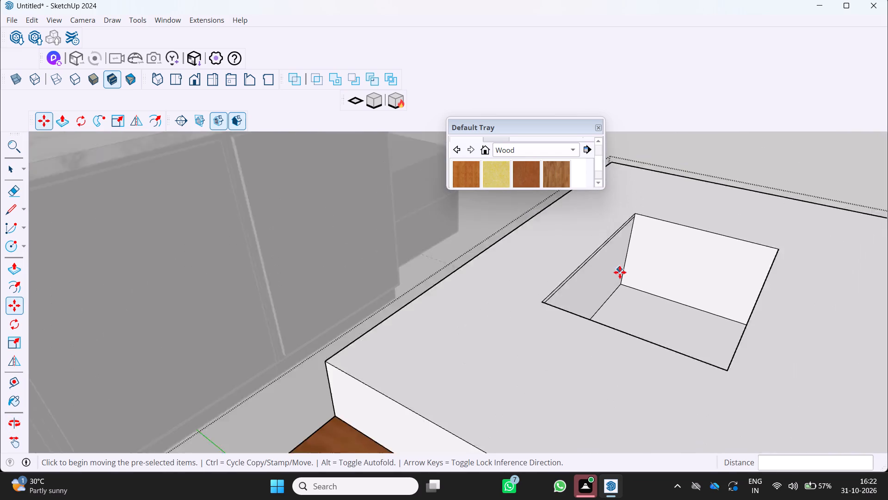
pyautogui.moveTo(622, 272); pyautogui.dragTo(590, 265, button='middle')
pyautogui.scroll(1, 621, 271)
pyautogui.middleClick(590, 265)
pyautogui.scroll(6, 598, 232)
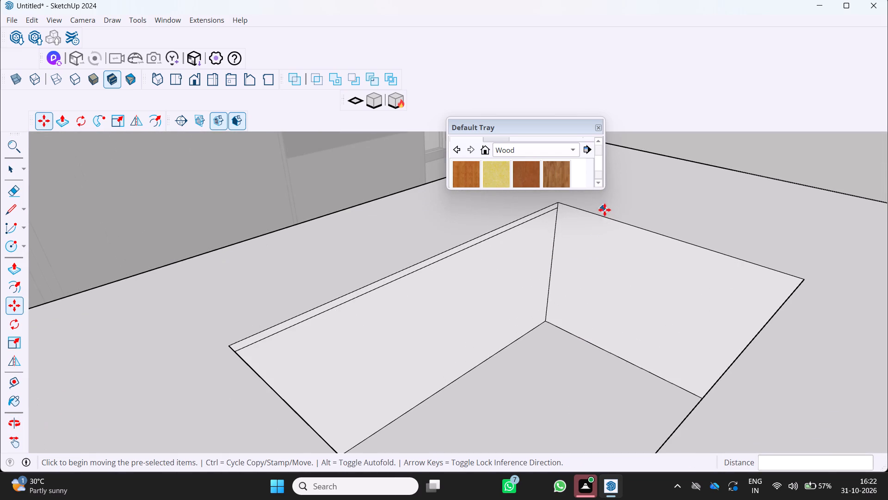
pyautogui.press('space')
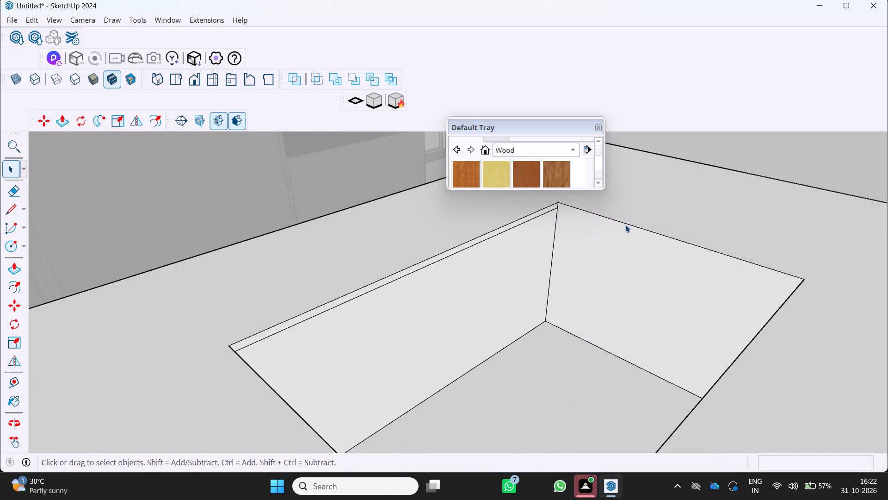
pyautogui.click(626, 222)
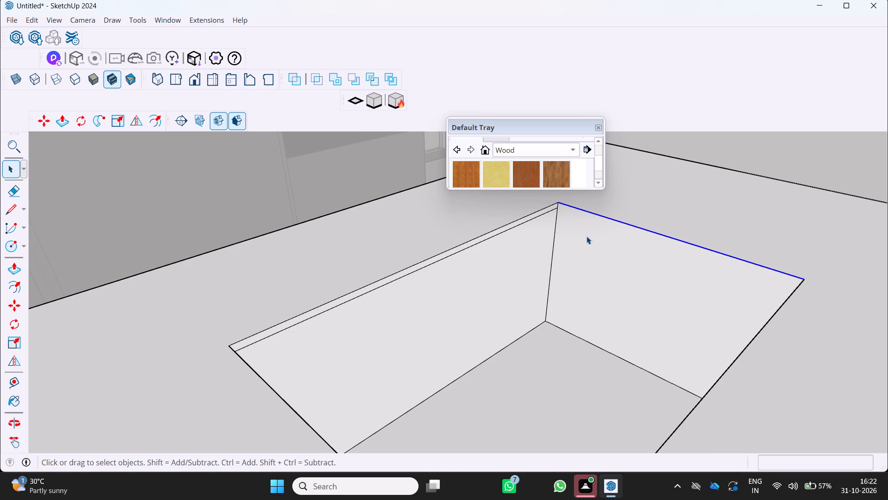
pyautogui.press('m')
pyautogui.click(573, 206)
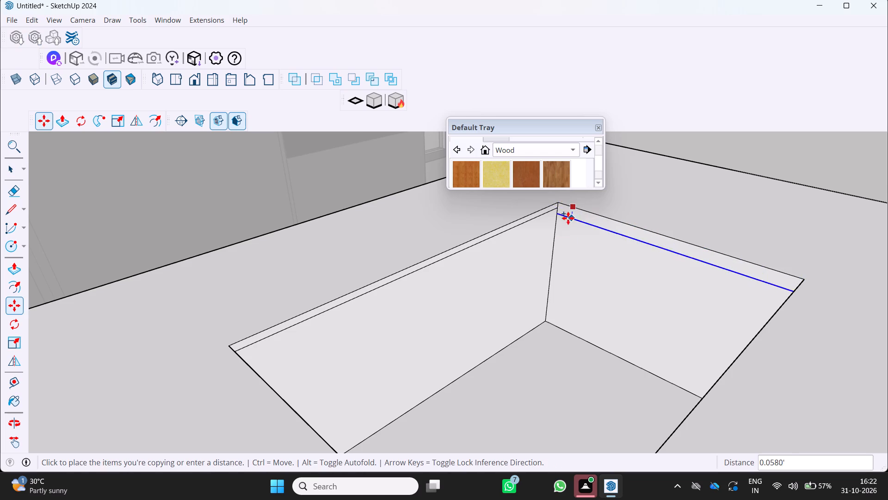
pyautogui.scroll(2, 572, 221)
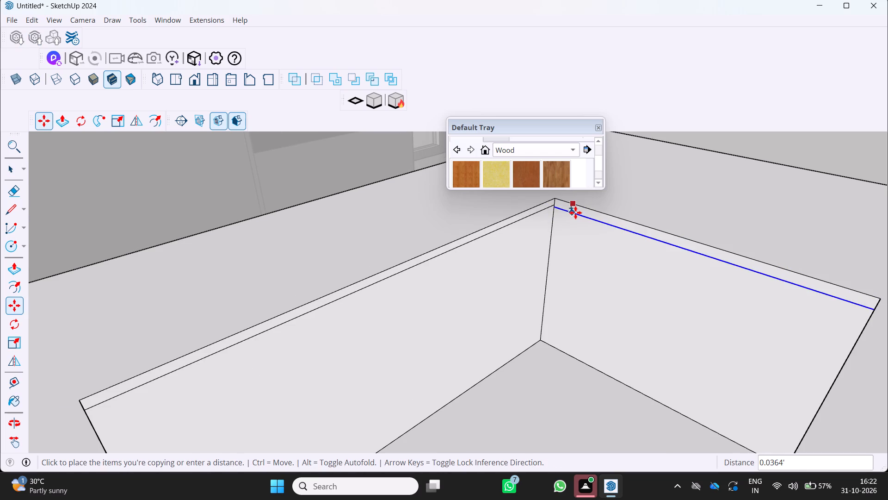
pyautogui.scroll(3, 578, 212)
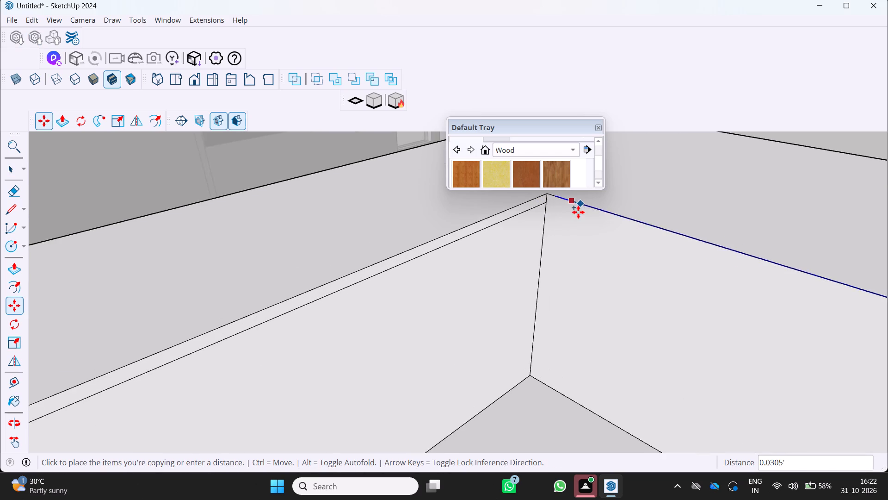
pyautogui.scroll(2, 574, 221)
pyautogui.click(573, 209)
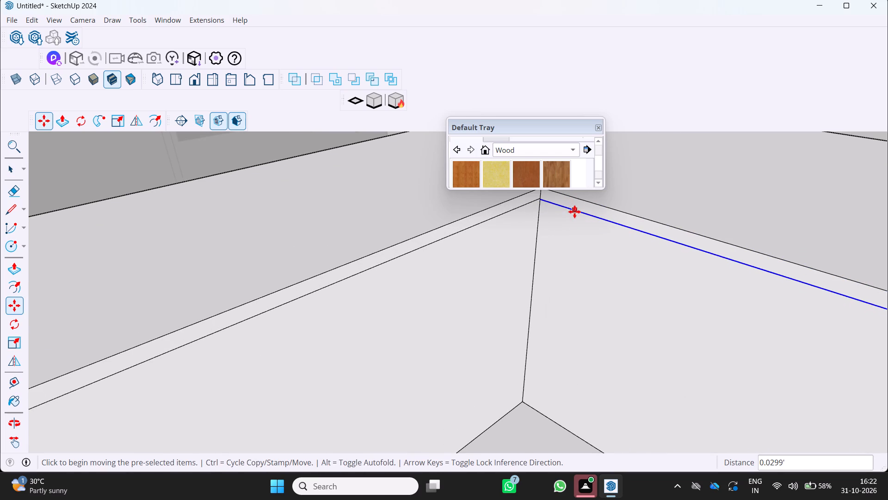
# Copy the recess's long top edge opposite the cabinets from its corner about 0.03' down its inner wall.
pyautogui.scroll(-11, 573, 212)
pyautogui.moveTo(570, 222); pyautogui.dragTo(681, 259, button='middle')
pyautogui.scroll(-3, 678, 254)
pyautogui.moveTo(682, 262); pyautogui.dragTo(706, 270, button='middle')
pyautogui.scroll(3, 786, 291)
pyautogui.moveTo(809, 294); pyautogui.dragTo(876, 286, button='middle')
pyautogui.scroll(4, 877, 278)
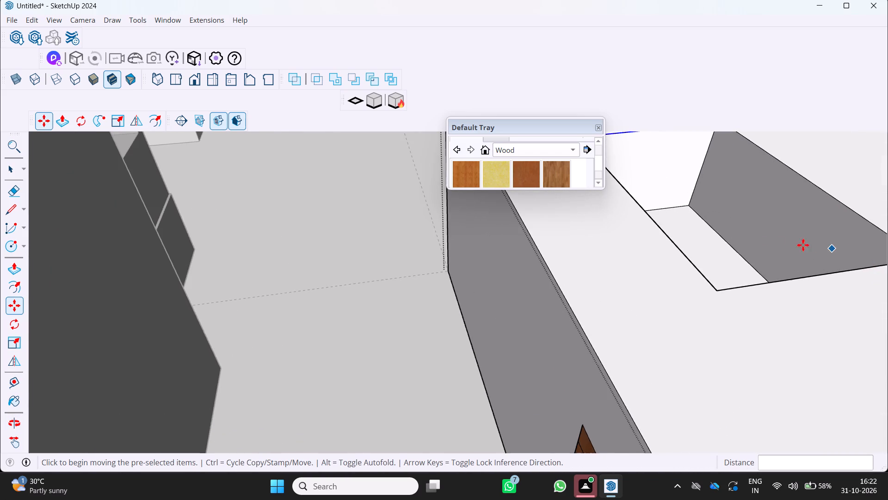
pyautogui.scroll(-4, 758, 242)
pyautogui.moveTo(703, 265); pyautogui.dragTo(451, 305, button='middle')
pyautogui.scroll(-3, 451, 312)
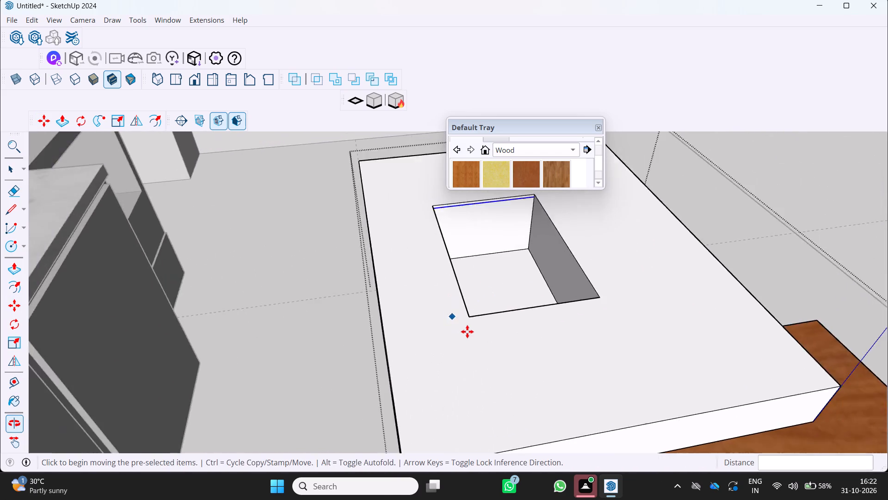
pyautogui.scroll(-2, 467, 331)
pyautogui.moveTo(497, 346); pyautogui.dragTo(634, 324, button='middle')
pyautogui.scroll(-13, 518, 264)
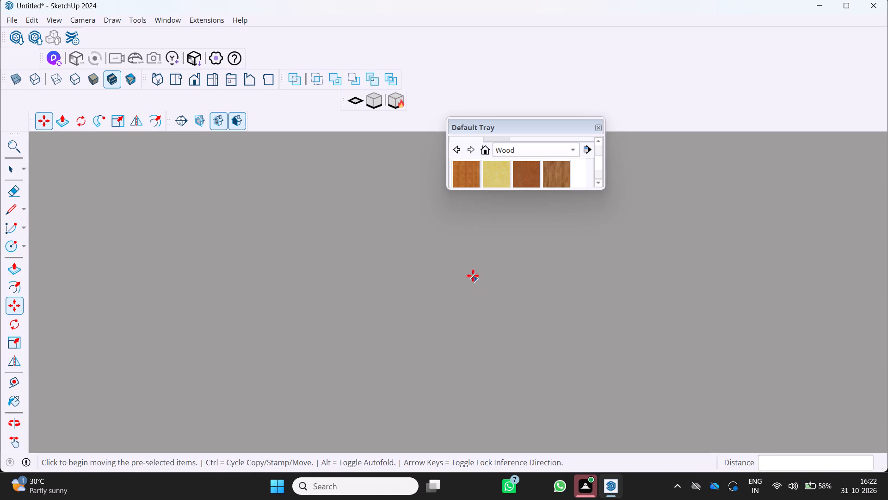
pyautogui.scroll(-9, 473, 275)
pyautogui.scroll(-20, 474, 264)
pyautogui.scroll(-20, 474, 264)
pyautogui.scroll(-15, 510, 287)
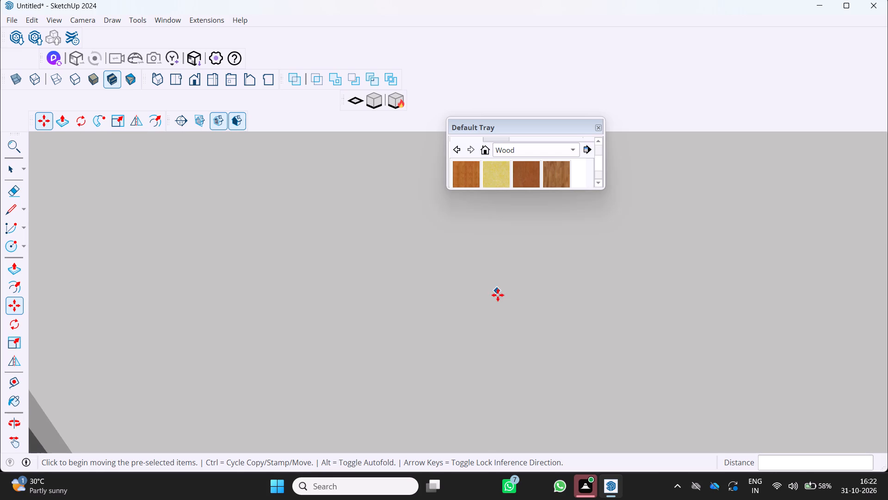
pyautogui.scroll(-13, 498, 295)
pyautogui.scroll(-17, 637, 289)
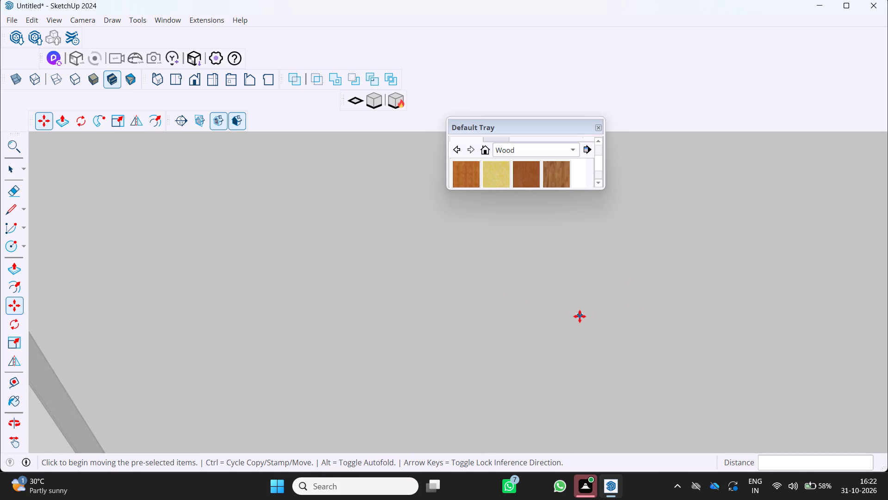
pyautogui.scroll(-20, 580, 316)
pyautogui.scroll(-16, 580, 316)
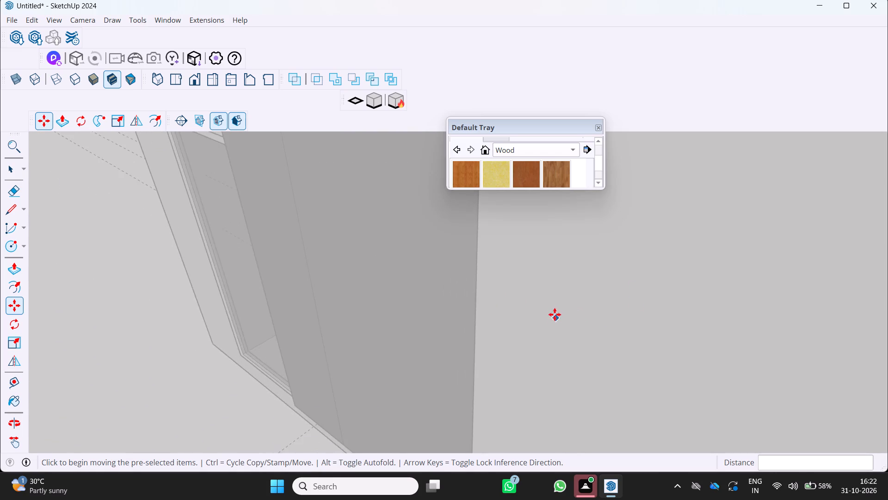
pyautogui.scroll(-20, 555, 314)
pyautogui.scroll(-4, 552, 318)
pyautogui.moveTo(552, 318); pyautogui.dragTo(450, 332, button='middle')
pyautogui.scroll(1, 552, 318)
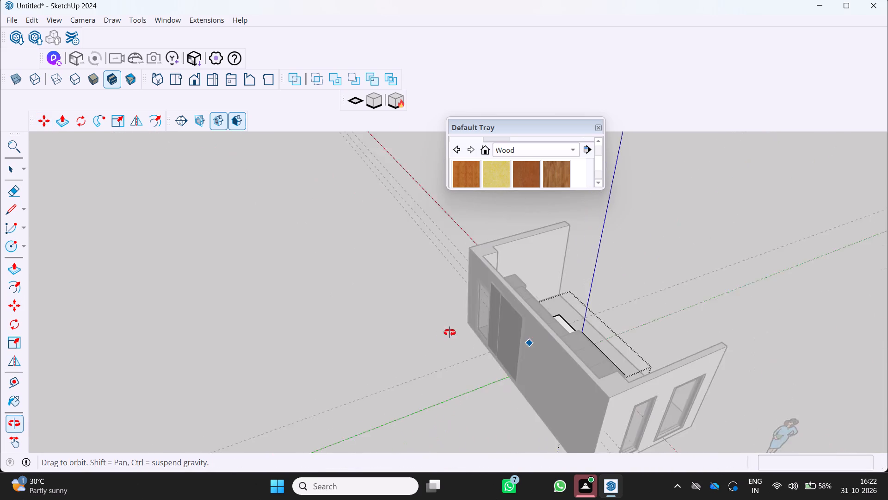
pyautogui.moveTo(450, 332); pyautogui.dragTo(443, 333, button='middle')
pyautogui.middleClick(443, 333)
pyautogui.scroll(8, 537, 362)
pyautogui.moveTo(546, 361); pyautogui.dragTo(437, 347, button='middle')
pyautogui.scroll(7, 591, 401)
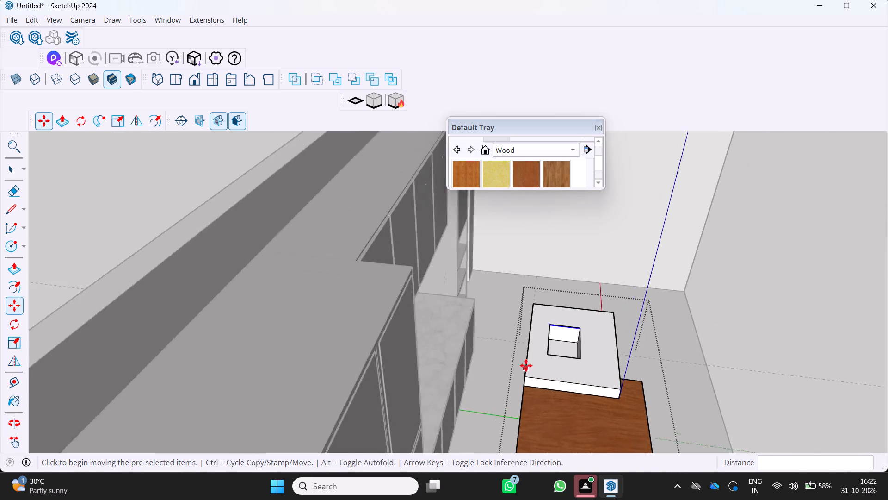
pyautogui.scroll(9, 526, 365)
pyautogui.moveTo(603, 360); pyautogui.dragTo(635, 353, button='middle')
pyautogui.middleClick(635, 352)
pyautogui.middleClick(635, 350)
pyautogui.scroll(7, 639, 300)
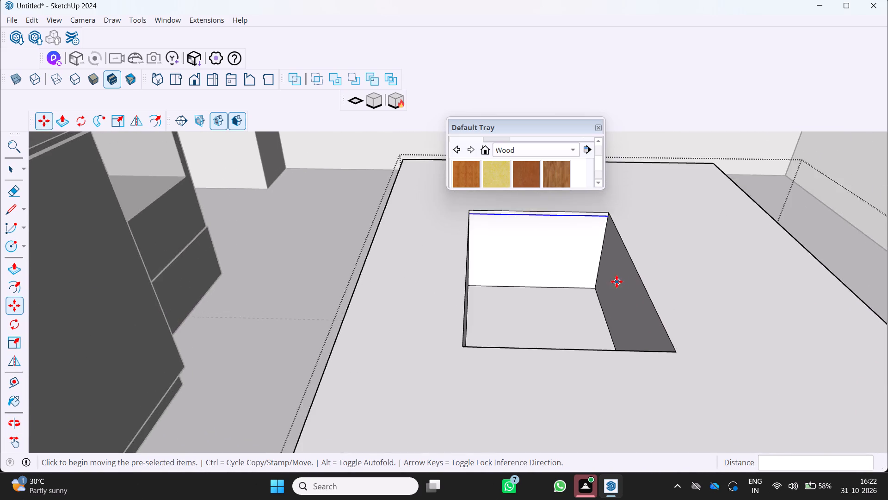
pyautogui.scroll(2, 617, 281)
pyautogui.moveTo(610, 278); pyautogui.dragTo(618, 279, button='middle')
pyautogui.moveTo(618, 279); pyautogui.dragTo(631, 284, button='middle')
pyautogui.press('space')
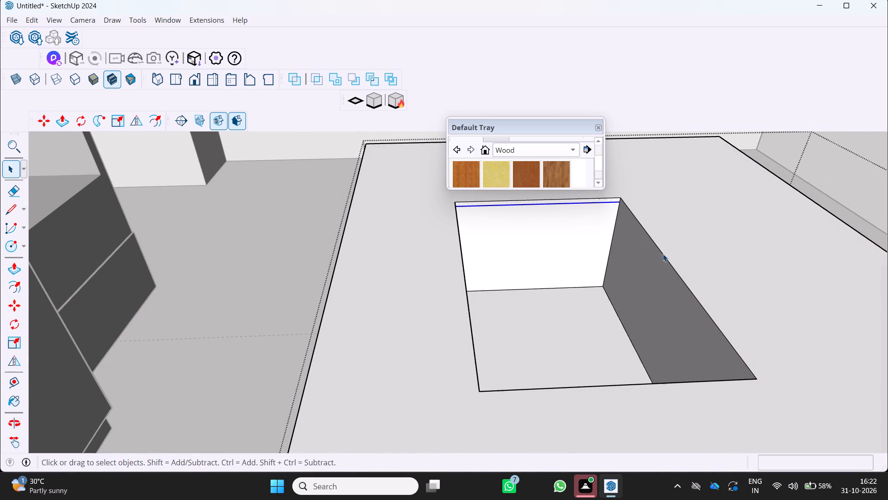
pyautogui.click(662, 254)
pyautogui.scroll(4, 662, 261)
pyautogui.press('m')
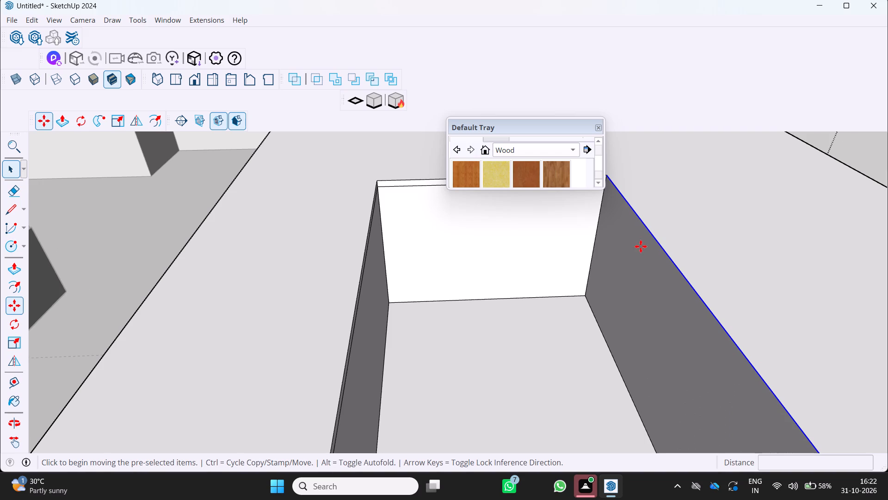
pyautogui.moveTo(642, 233); pyautogui.dragTo(676, 259, button='middle')
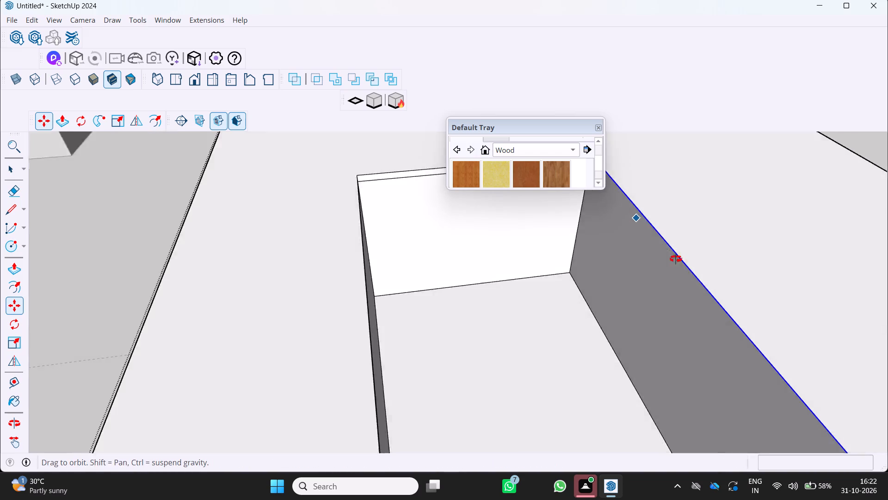
pyautogui.moveTo(676, 259); pyautogui.dragTo(688, 275, button='middle')
pyautogui.scroll(-9, 688, 275)
pyautogui.scroll(3, 621, 221)
pyautogui.moveTo(612, 180); pyautogui.dragTo(618, 183, button='middle')
pyautogui.scroll(2, 616, 182)
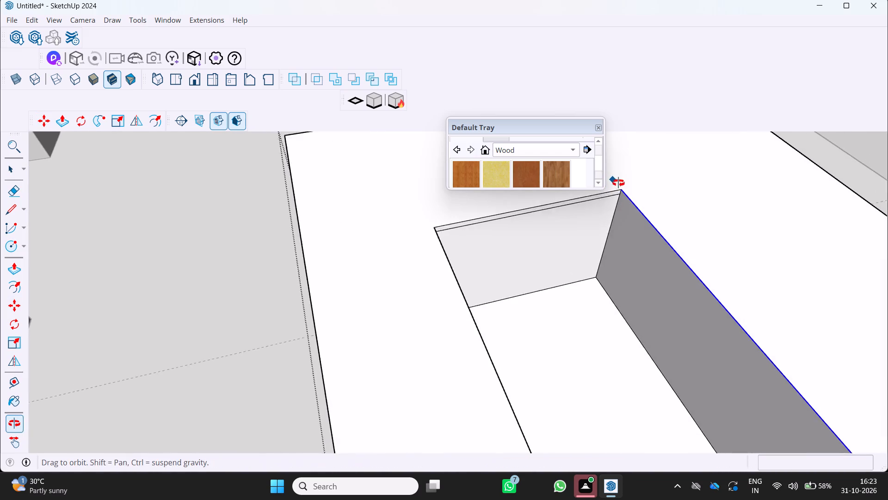
pyautogui.moveTo(618, 183); pyautogui.dragTo(620, 175, button='middle')
pyautogui.scroll(4, 618, 183)
pyautogui.middleClick(621, 174)
pyautogui.middleClick(621, 174)
pyautogui.scroll(-8, 623, 180)
pyautogui.scroll(8, 536, 266)
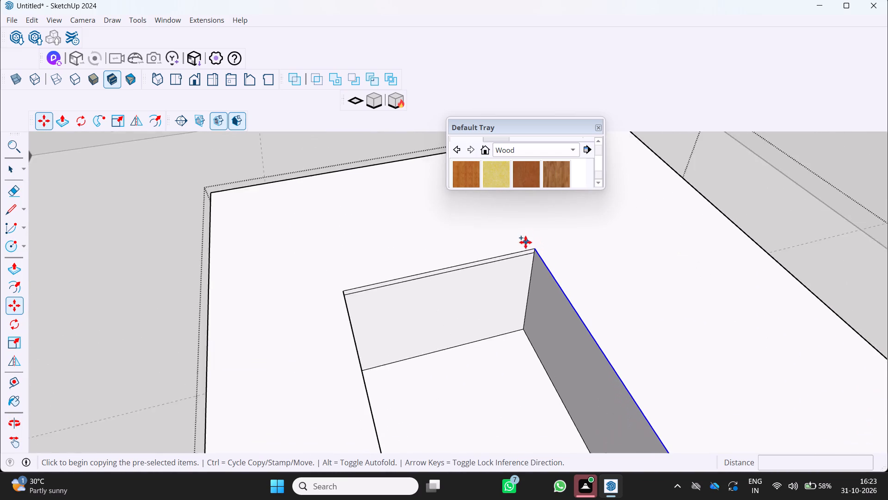
pyautogui.scroll(4, 525, 242)
pyautogui.click(543, 258)
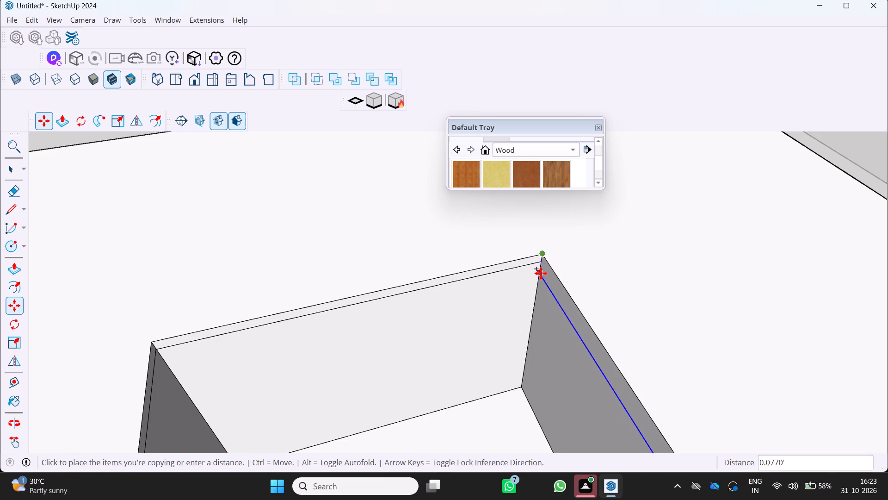
pyautogui.scroll(8, 541, 273)
pyautogui.click(545, 255)
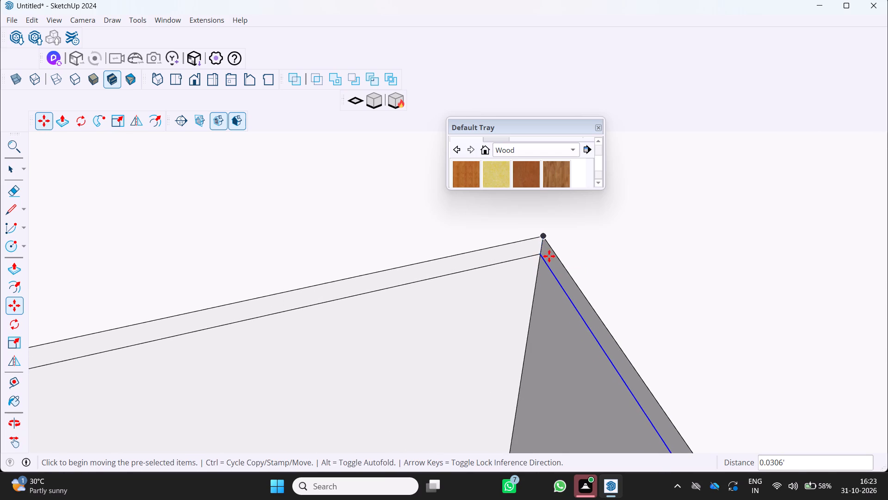
pyautogui.scroll(-15, 549, 259)
pyautogui.press('space')
# Examine the copied rim edges around the recess and its floor from several sides of the island block.
pyautogui.scroll(-5, 530, 269)
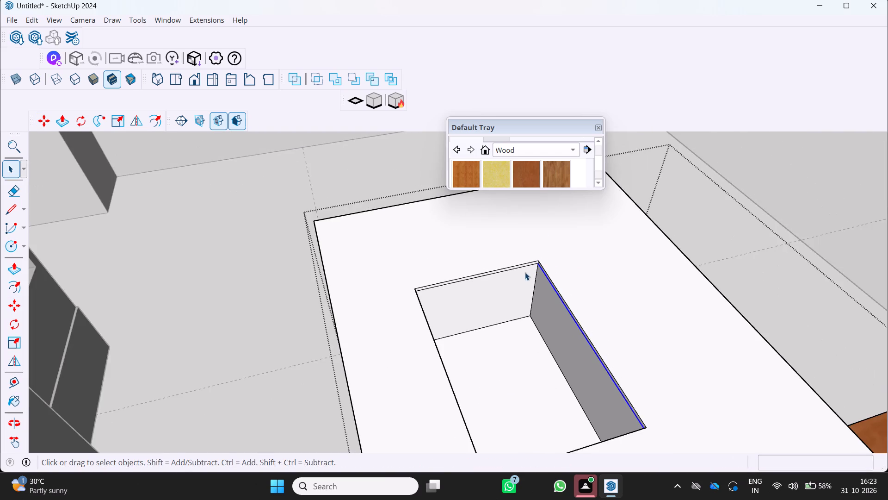
pyautogui.moveTo(524, 271); pyautogui.dragTo(524, 240, button='middle')
pyautogui.press('space')
pyautogui.click(526, 288)
pyautogui.scroll(3, 525, 255)
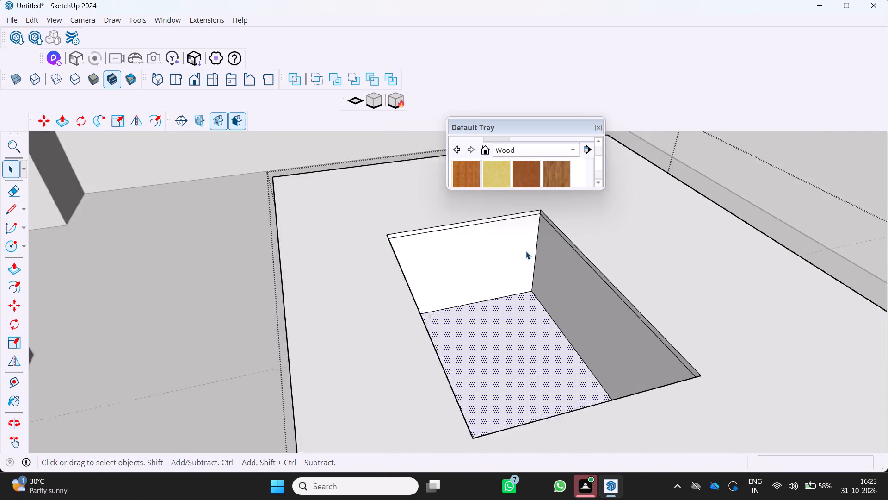
pyautogui.scroll(1, 526, 251)
pyautogui.moveTo(538, 238); pyautogui.dragTo(491, 250, button='middle')
pyautogui.middleClick(490, 250)
pyautogui.middleClick(490, 250)
pyautogui.scroll(2, 437, 244)
pyautogui.moveTo(457, 272); pyautogui.dragTo(558, 212, button='middle')
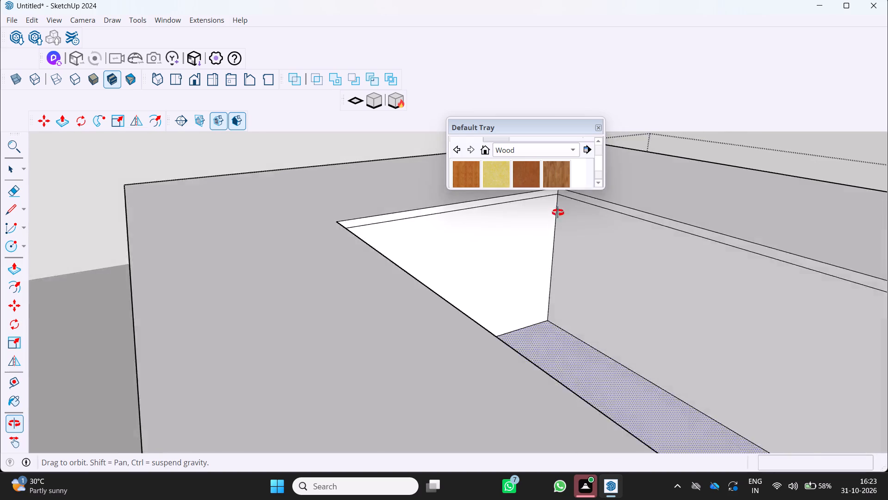
pyautogui.moveTo(558, 212); pyautogui.dragTo(565, 216, button='middle')
pyautogui.scroll(-4, 561, 227)
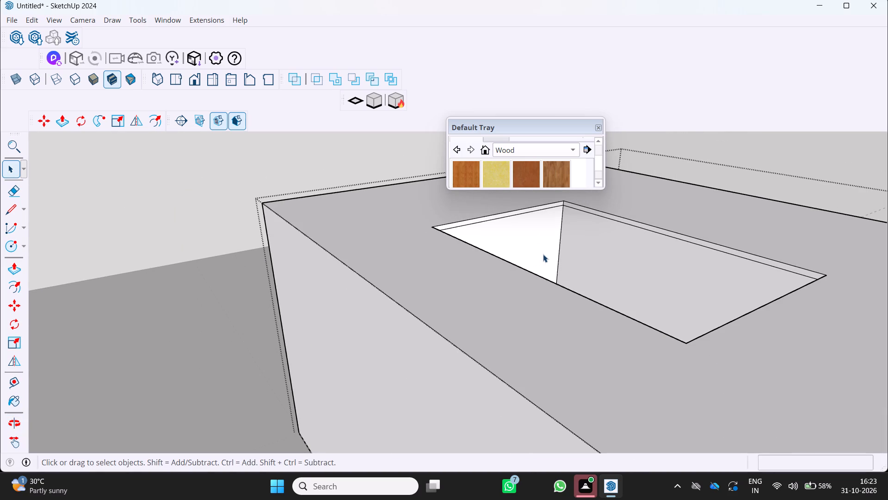
pyautogui.scroll(-4, 536, 263)
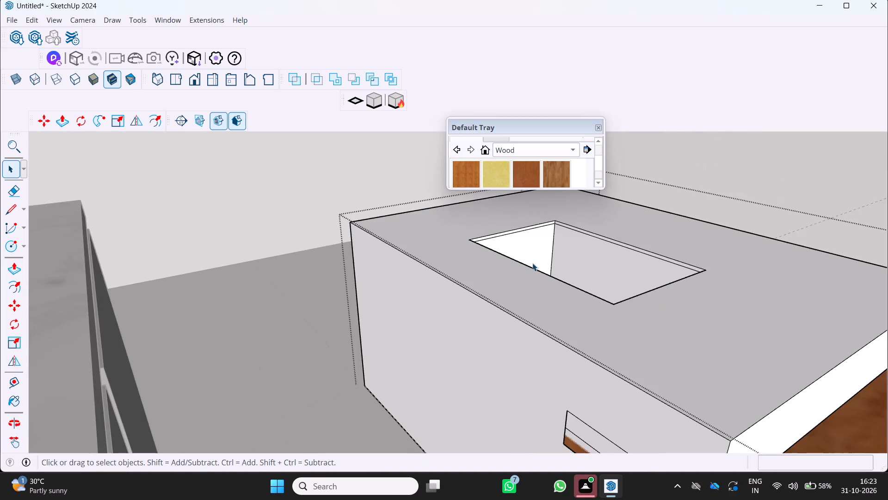
pyautogui.moveTo(534, 270); pyautogui.dragTo(436, 281, button='middle')
pyautogui.scroll(-4, 436, 281)
pyautogui.moveTo(493, 275); pyautogui.dragTo(401, 287, button='middle')
pyautogui.scroll(3, 432, 292)
pyautogui.moveTo(435, 296); pyautogui.dragTo(382, 286, button='middle')
pyautogui.scroll(-4, 382, 286)
pyautogui.moveTo(414, 283); pyautogui.dragTo(354, 308, button='middle')
pyautogui.scroll(-1, 381, 323)
pyautogui.moveTo(380, 324); pyautogui.dragTo(358, 326, button='middle')
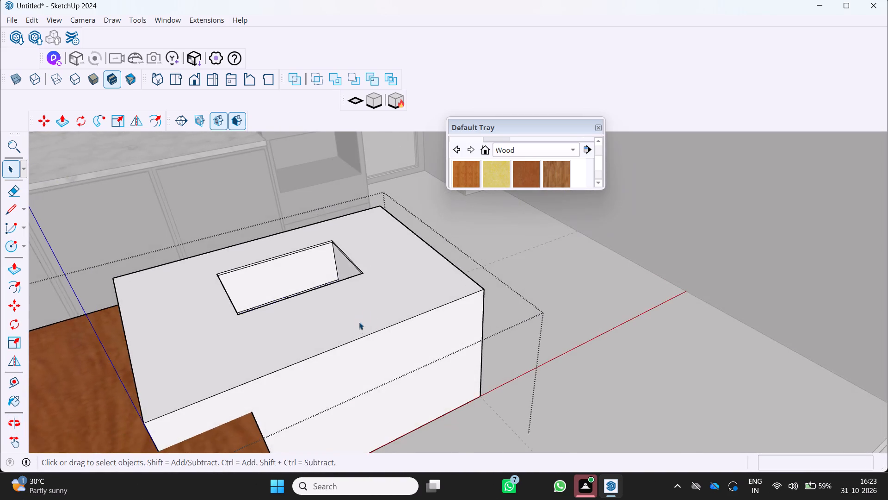
pyautogui.scroll(3, 403, 291)
pyautogui.scroll(-3, 521, 175)
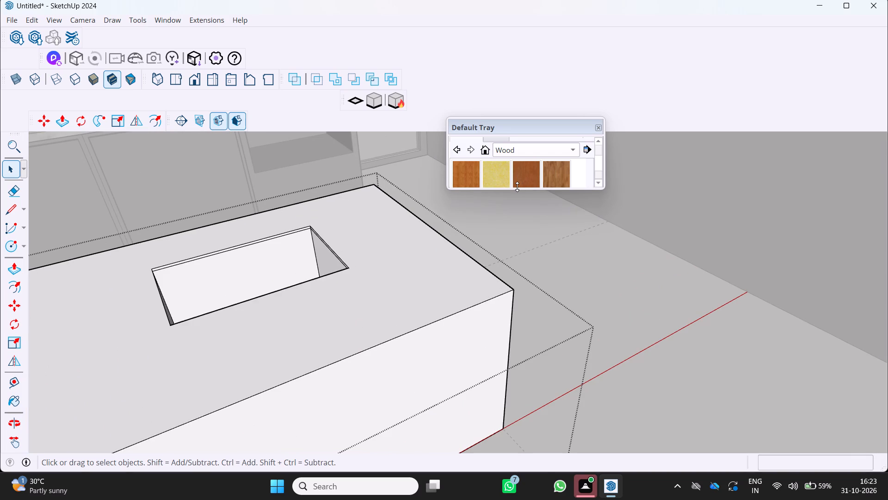
# Look through the Tile and Water material collections for a finish for the island block.
pyautogui.click(570, 151)
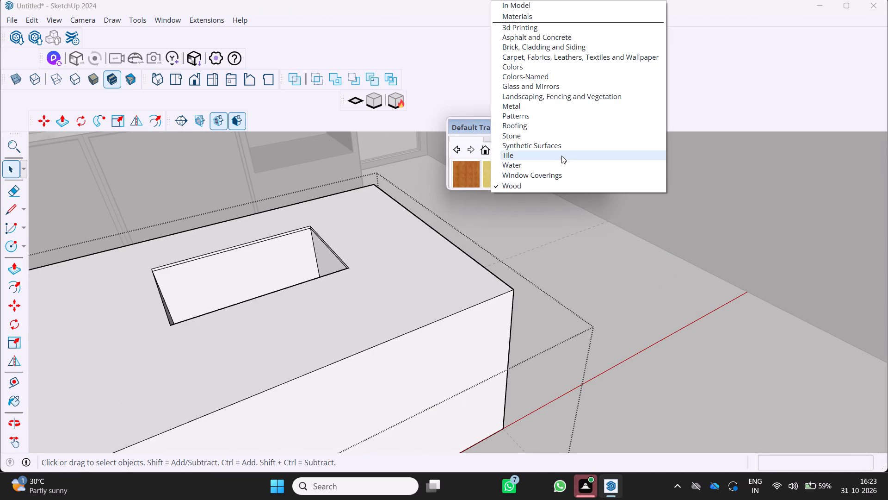
pyautogui.click(536, 156)
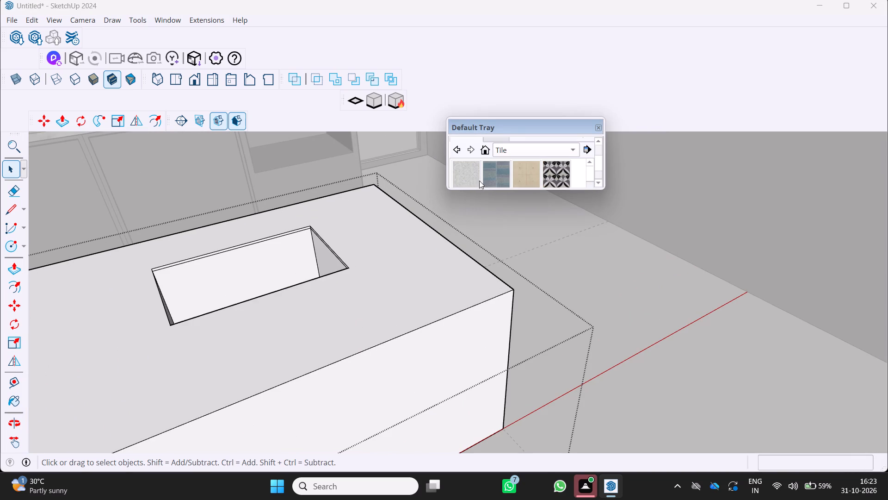
pyautogui.scroll(-17, 497, 175)
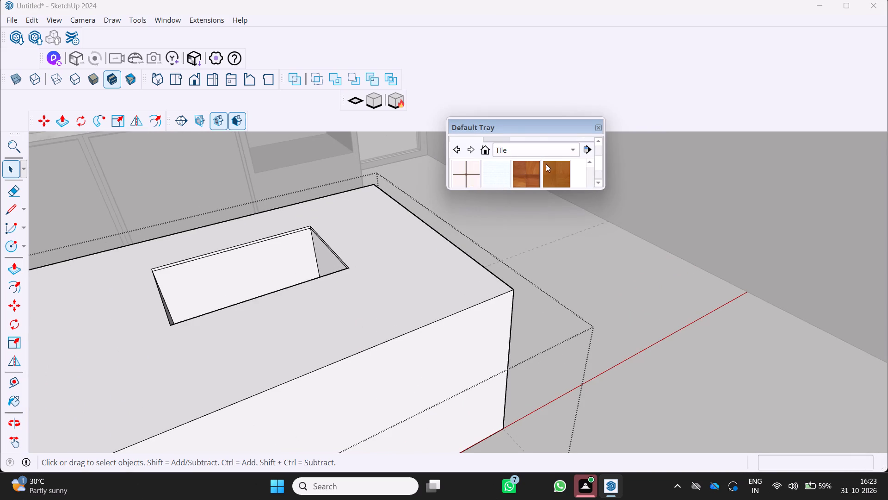
pyautogui.click(567, 151)
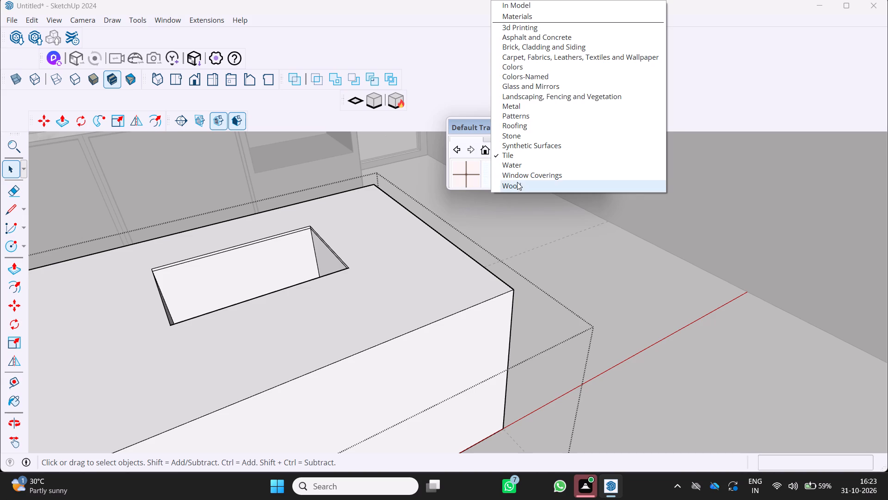
pyautogui.click(515, 165)
pyautogui.scroll(-4, 483, 179)
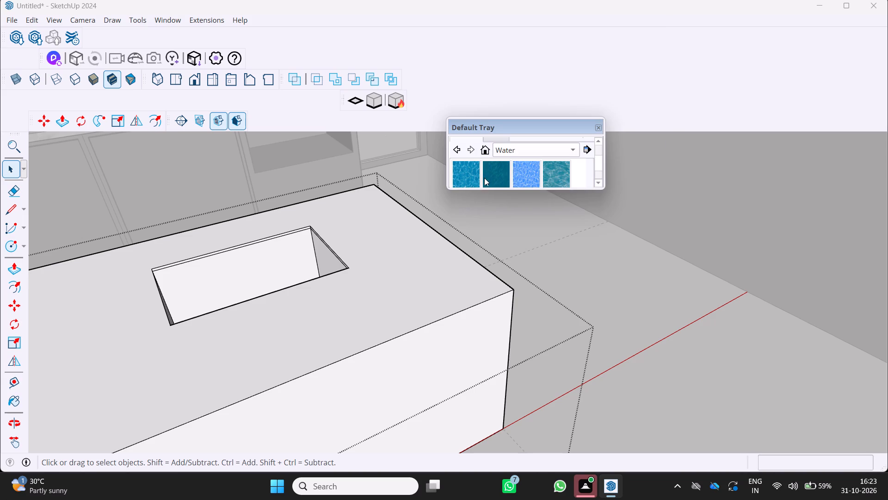
pyautogui.scroll(-2, 501, 169)
# Open the Stone material collection and pick its light grey mottled stone for painting.
pyautogui.click(568, 151)
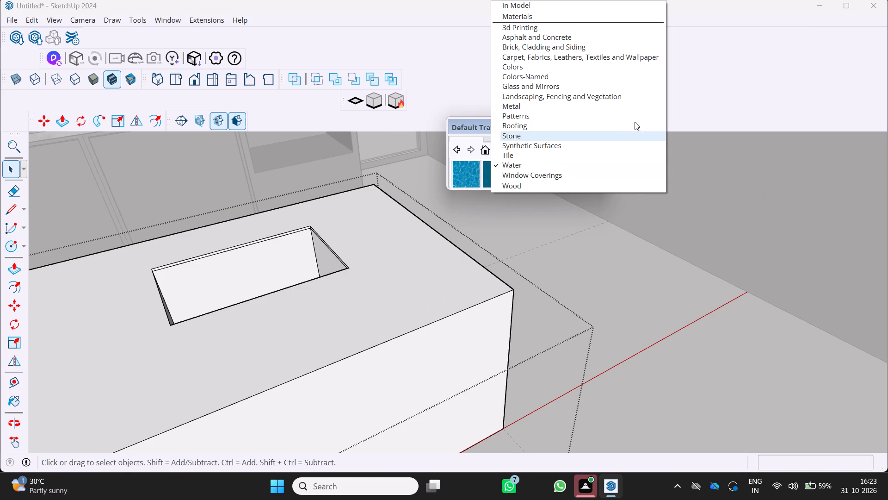
pyautogui.click(573, 136)
pyautogui.moveTo(471, 180); pyautogui.dragTo(467, 177)
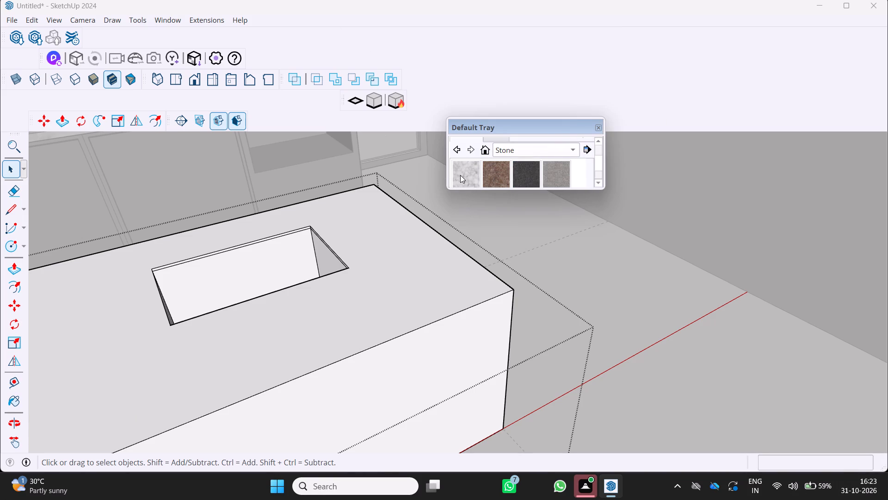
pyautogui.scroll(-1, 462, 175)
pyautogui.click(457, 174)
pyautogui.scroll(-5, 468, 167)
pyautogui.moveTo(464, 162); pyautogui.dragTo(405, 154, button='middle')
pyautogui.moveTo(424, 162); pyautogui.dragTo(468, 176)
pyautogui.click(469, 175)
pyautogui.doubleClick(465, 174)
pyautogui.scroll(-5, 475, 190)
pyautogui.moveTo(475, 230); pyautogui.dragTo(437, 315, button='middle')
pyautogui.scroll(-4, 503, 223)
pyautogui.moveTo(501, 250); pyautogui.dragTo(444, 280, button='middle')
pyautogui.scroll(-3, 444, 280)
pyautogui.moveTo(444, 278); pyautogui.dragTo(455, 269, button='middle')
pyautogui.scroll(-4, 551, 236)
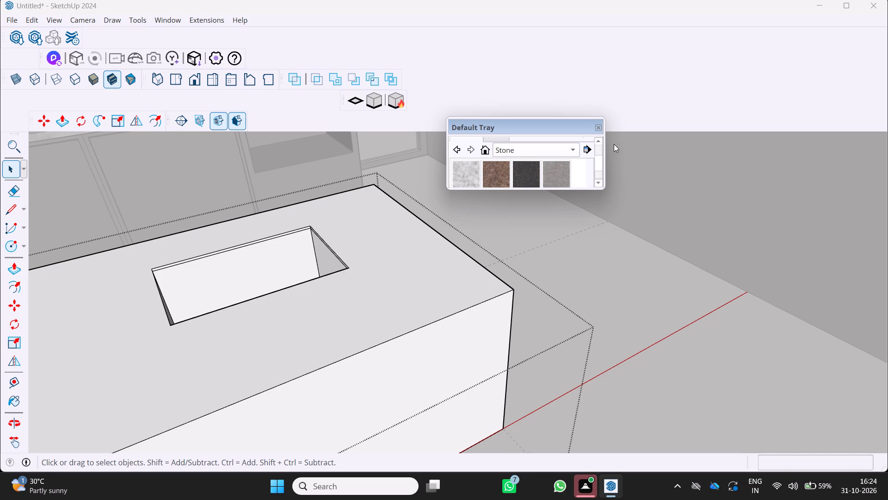
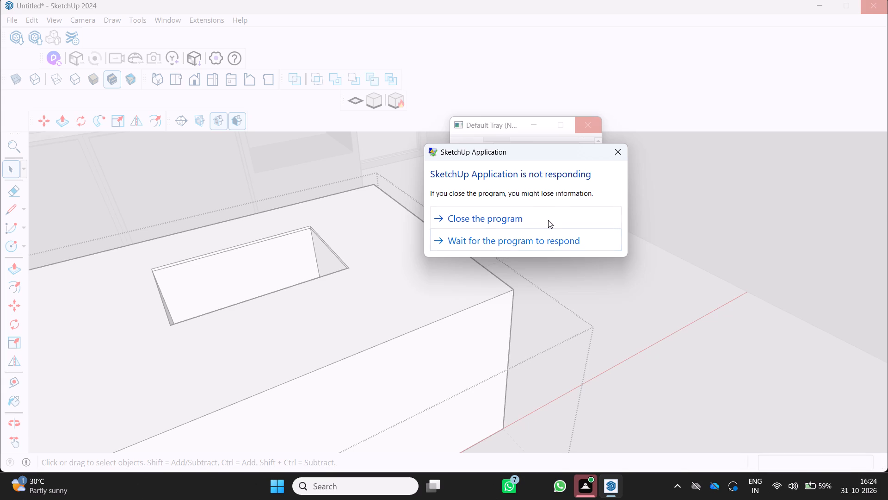
# Choose to wait for the unresponsive modelling program to respond rather than closing it.
pyautogui.click(560, 246)
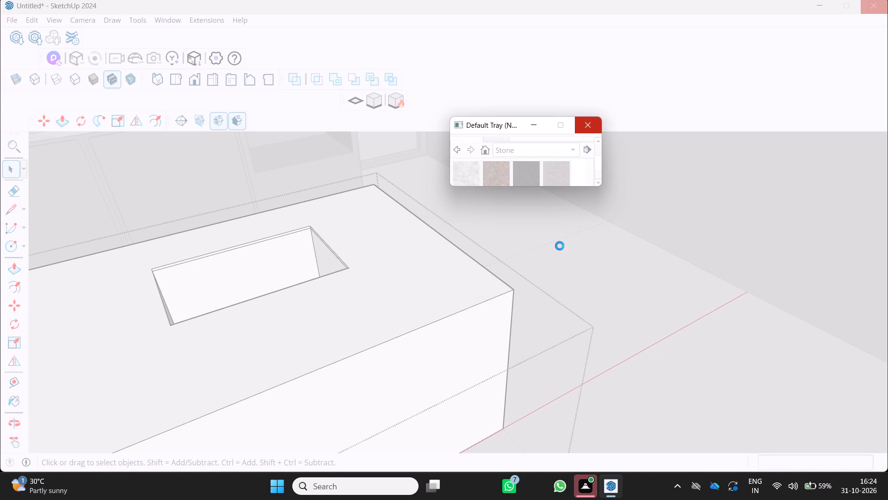
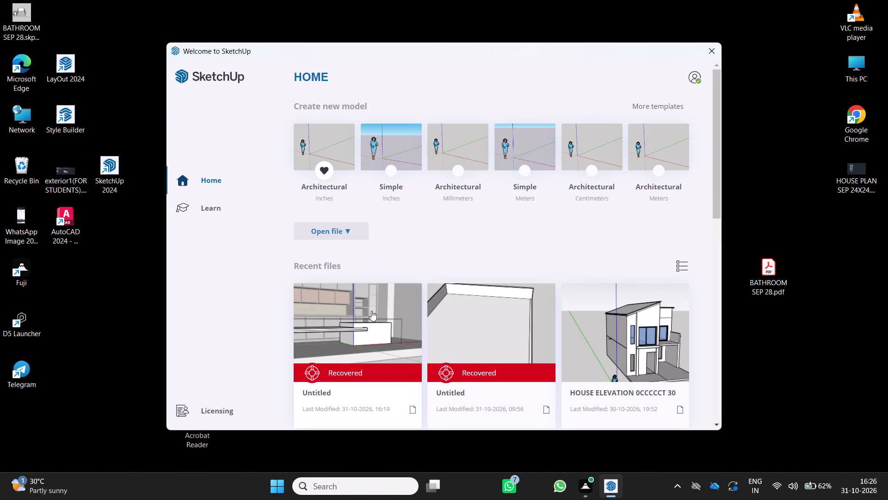
# Open the recovered "Untitled" model last modified 31-10-2026, 16:19 from the recent files.
pyautogui.click(374, 330)
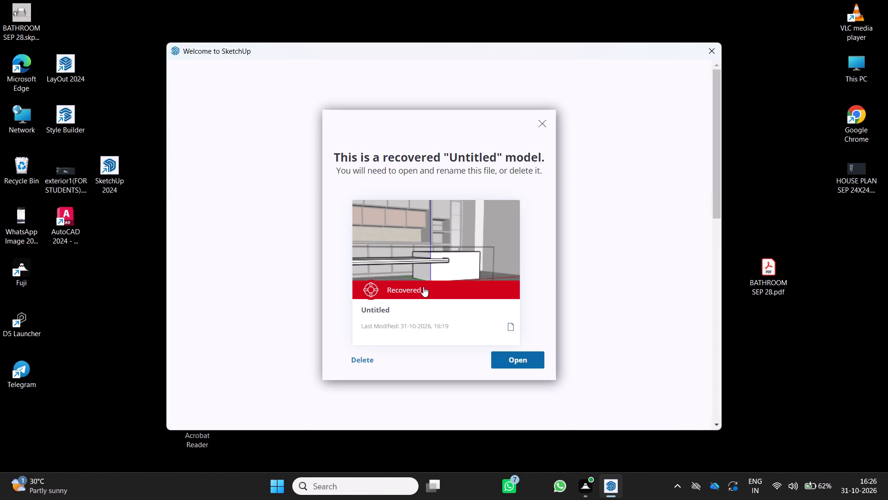
pyautogui.click(423, 287)
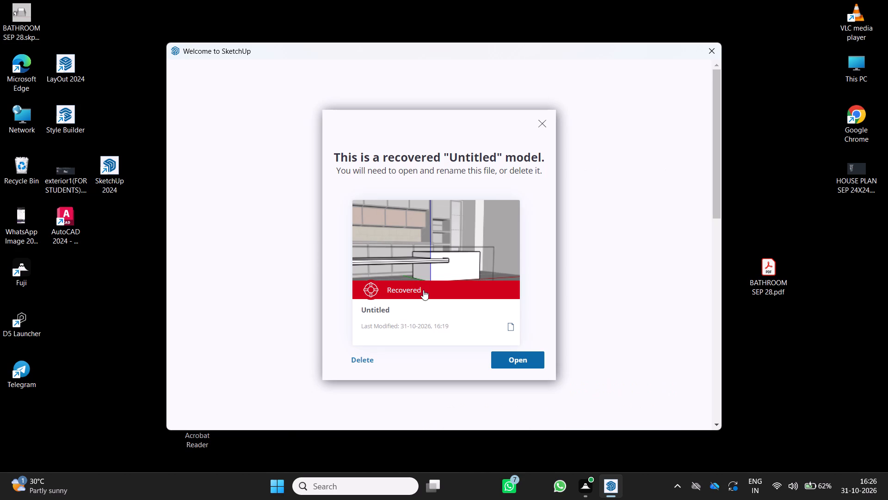
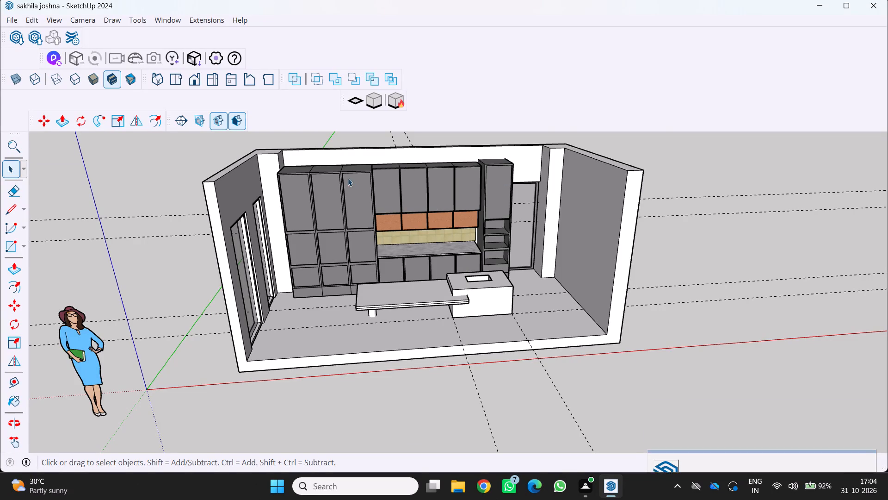
# Examine the whole kitchen interior from above and from its open front, including the cabinets, windows and island.
pyautogui.moveTo(202, 158); pyautogui.dragTo(292, 314, button='middle')
pyautogui.scroll(-1, 284, 297)
pyautogui.moveTo(292, 319); pyautogui.dragTo(298, 223, button='middle')
pyautogui.scroll(1, 295, 247)
pyautogui.moveTo(298, 219); pyautogui.dragTo(299, 211, button='middle')
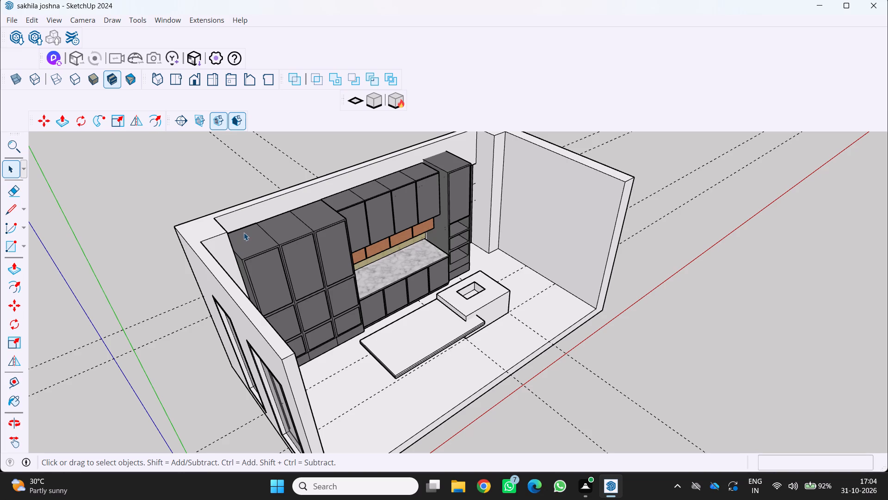
pyautogui.moveTo(260, 241); pyautogui.dragTo(178, 197, button='middle')
pyautogui.scroll(1, 264, 343)
pyautogui.moveTo(268, 340); pyautogui.dragTo(260, 273, button='middle')
pyautogui.scroll(1, 259, 272)
pyautogui.scroll(1, 293, 336)
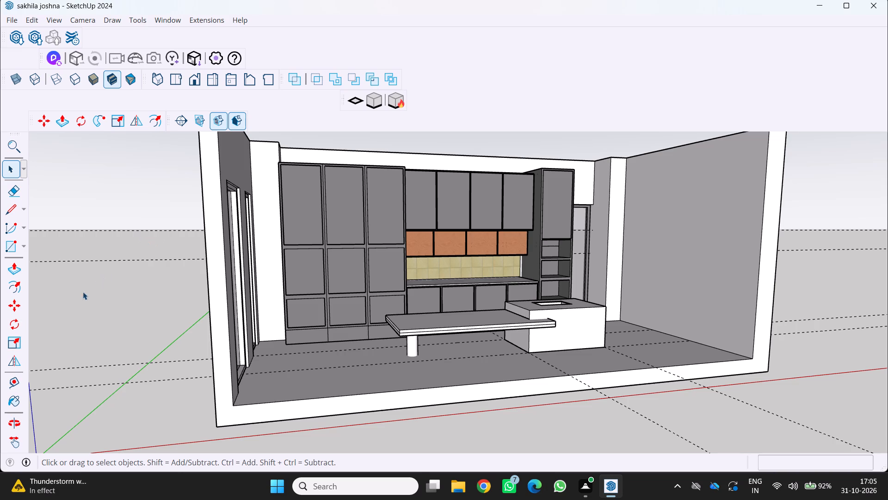
pyautogui.scroll(-1, 246, 406)
pyautogui.moveTo(341, 346); pyautogui.dragTo(203, 340, button='middle')
pyautogui.scroll(3, 396, 466)
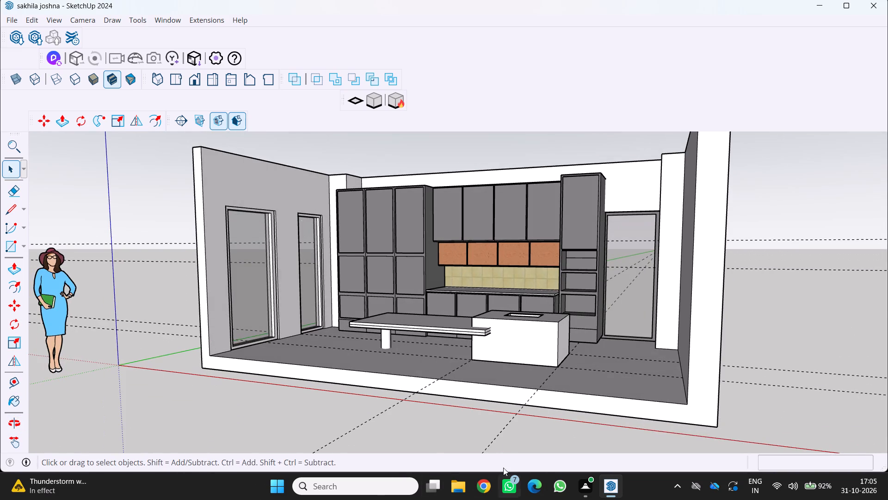
pyautogui.moveTo(338, 325); pyautogui.dragTo(403, 361, button='middle')
pyautogui.scroll(1, 338, 325)
pyautogui.scroll(1, 694, 461)
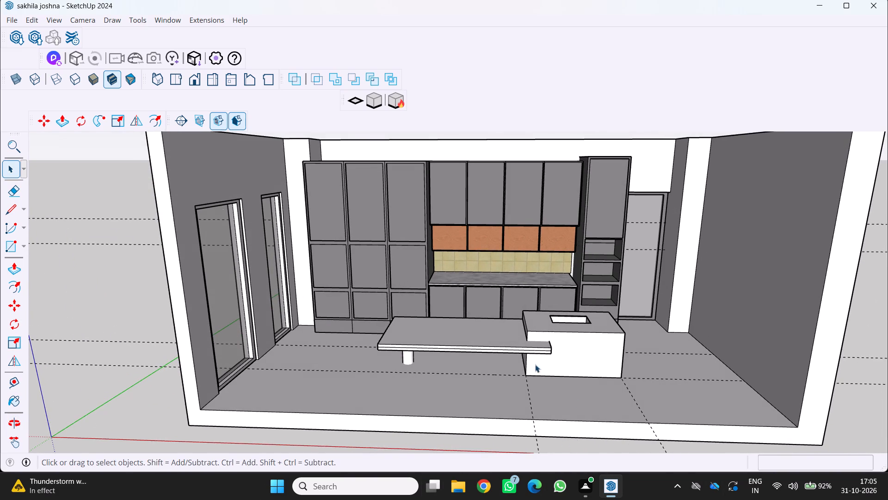
# Examine the unpainted island table and island block up close from several angles at the open front.
pyautogui.moveTo(529, 359); pyautogui.dragTo(438, 344, button='middle')
pyautogui.scroll(1, 532, 358)
pyautogui.scroll(4, 487, 375)
pyautogui.moveTo(473, 355); pyautogui.dragTo(529, 385, button='middle')
pyautogui.middleClick(530, 386)
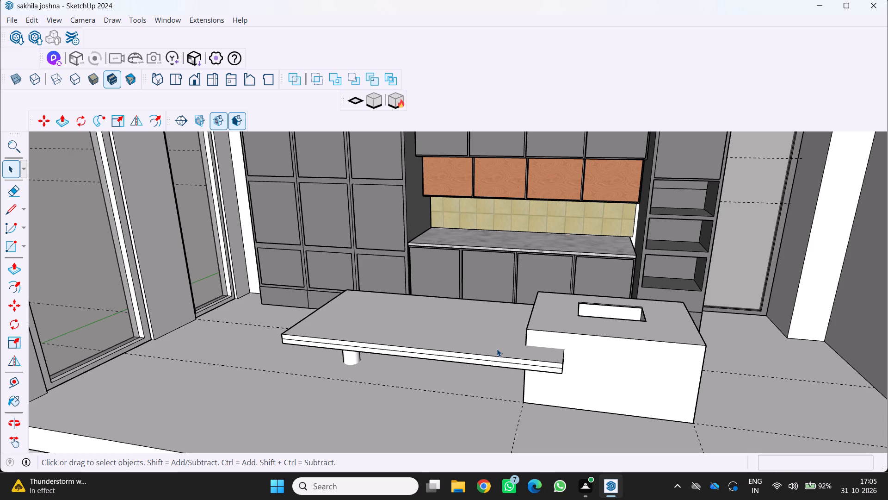
pyautogui.scroll(-1, 574, 499)
pyautogui.moveTo(304, 336); pyautogui.dragTo(354, 325, button='middle')
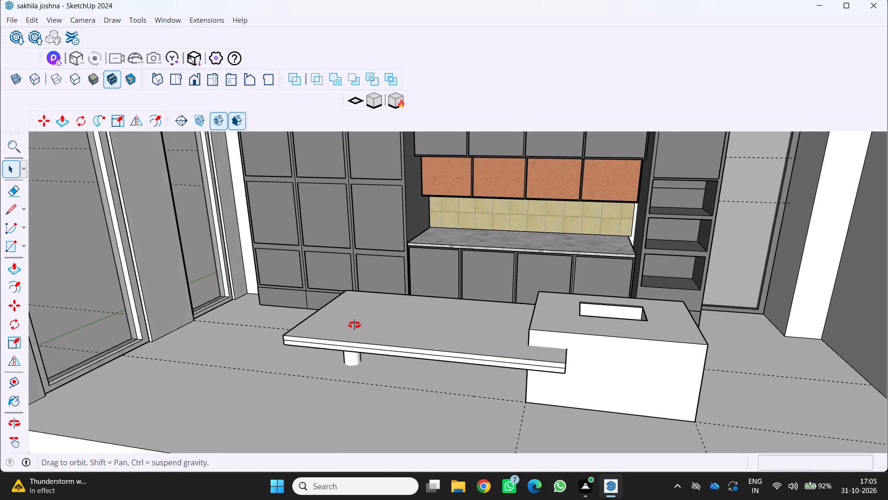
pyautogui.moveTo(354, 325); pyautogui.dragTo(425, 306, button='middle')
pyautogui.scroll(-1, 426, 307)
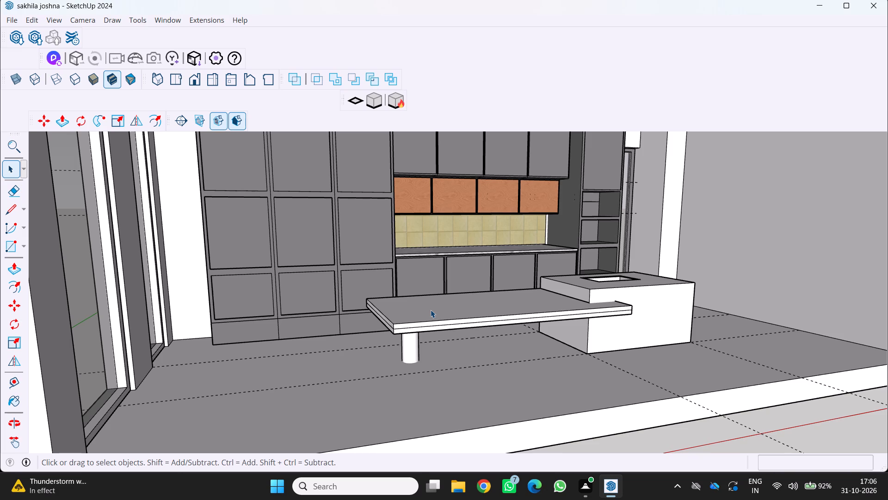
pyautogui.scroll(-1, 334, 273)
pyautogui.moveTo(329, 273); pyautogui.dragTo(266, 248, button='middle')
pyautogui.scroll(-4, 296, 257)
pyautogui.moveTo(304, 261); pyautogui.dragTo(315, 307, button='middle')
pyautogui.middleClick(318, 309)
pyautogui.scroll(4, 377, 319)
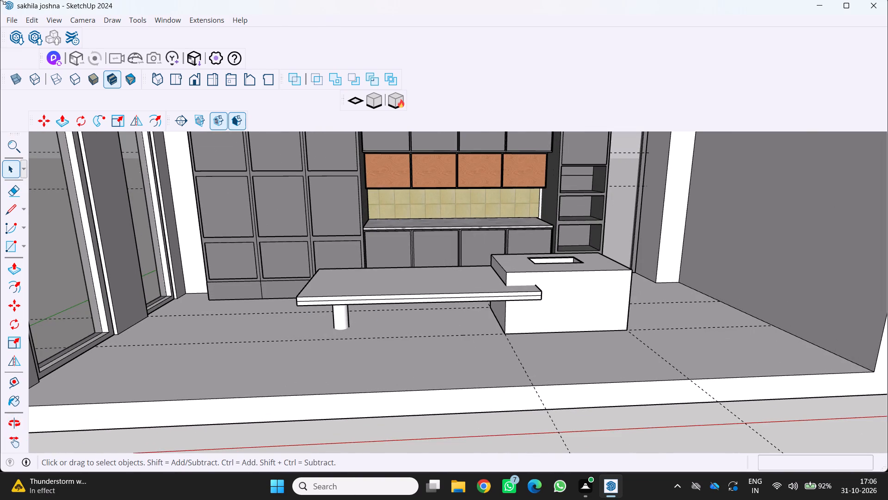
# Start the Paint Bucket and switch the material library from Glass and Mirrors to Wood.
pyautogui.press('b')
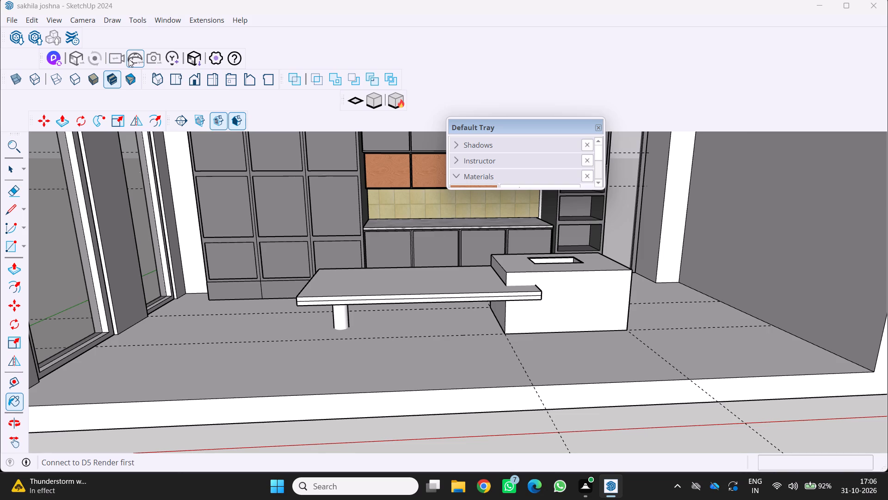
pyautogui.scroll(-1, 137, 111)
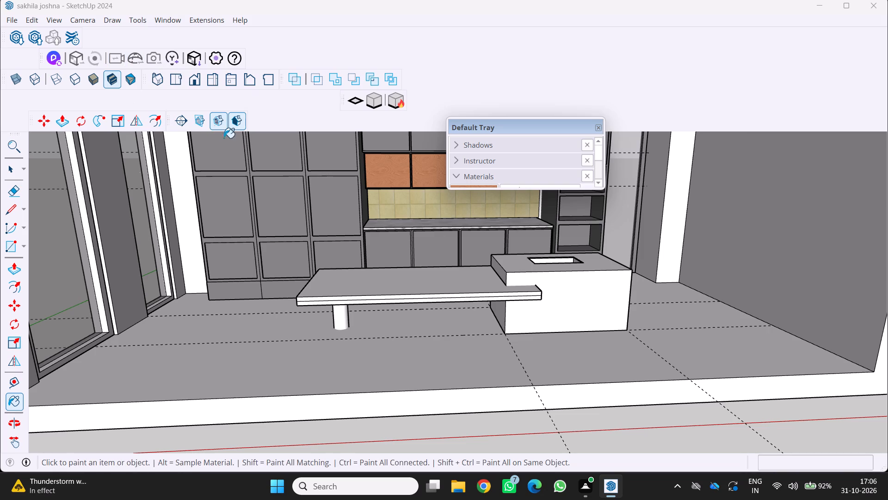
pyautogui.click(484, 175)
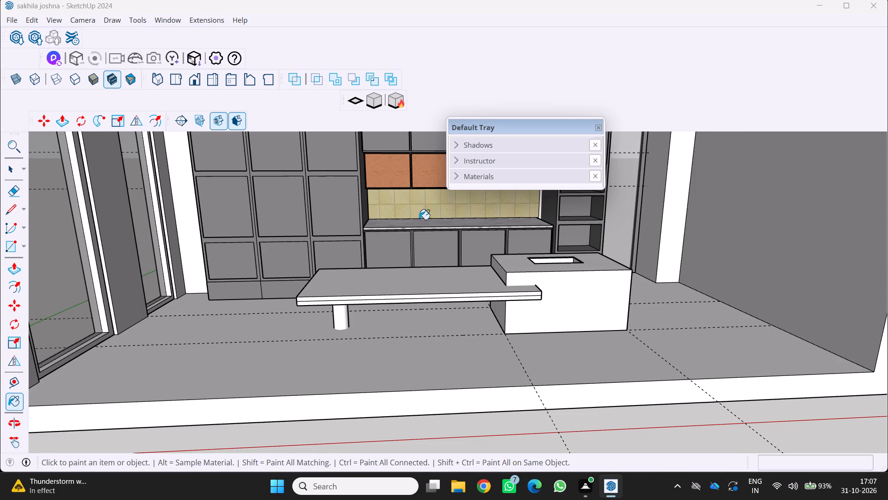
pyautogui.scroll(-1, 487, 245)
pyautogui.moveTo(515, 273); pyautogui.dragTo(487, 260, button='middle')
pyautogui.scroll(1, 428, 169)
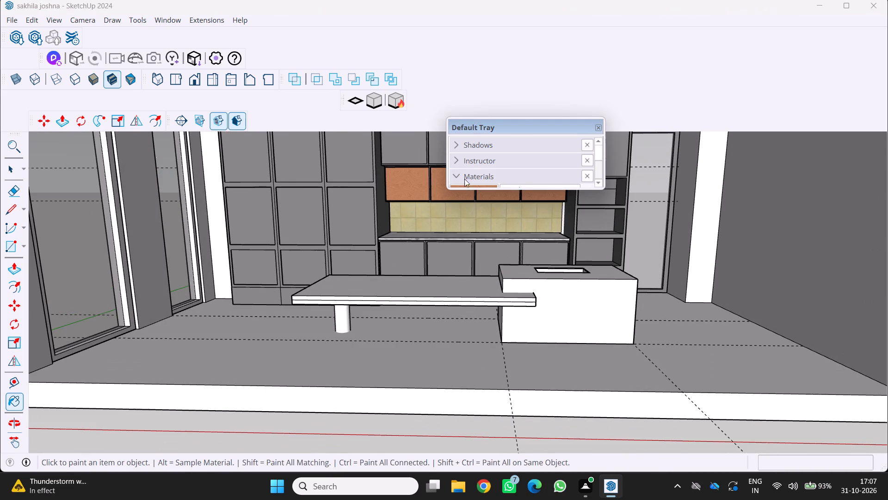
pyautogui.click(517, 176)
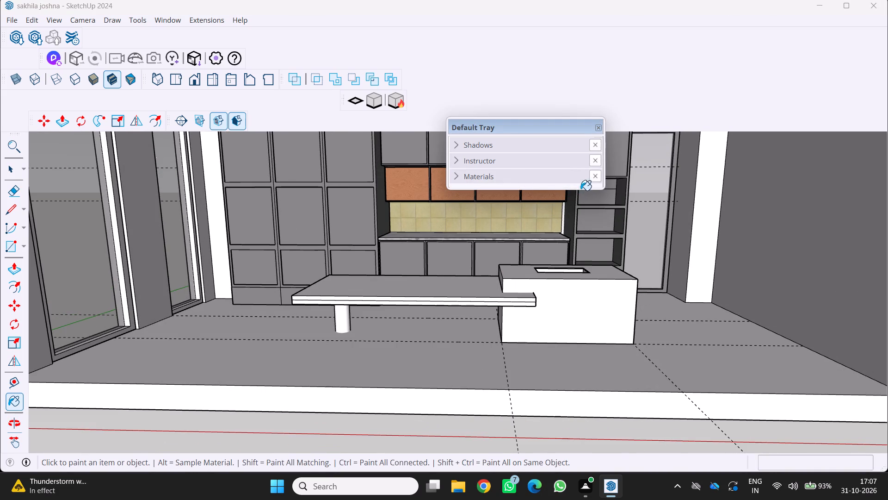
pyautogui.click(532, 181)
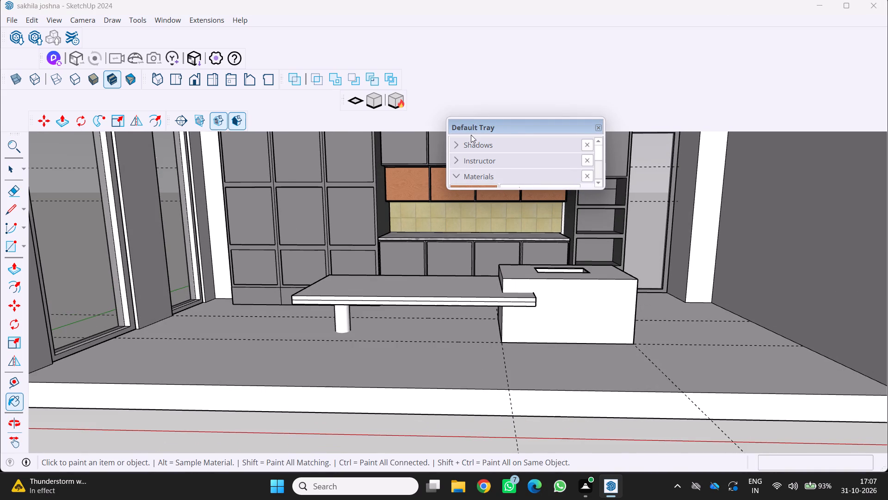
pyautogui.moveTo(598, 171); pyautogui.dragTo(600, 177)
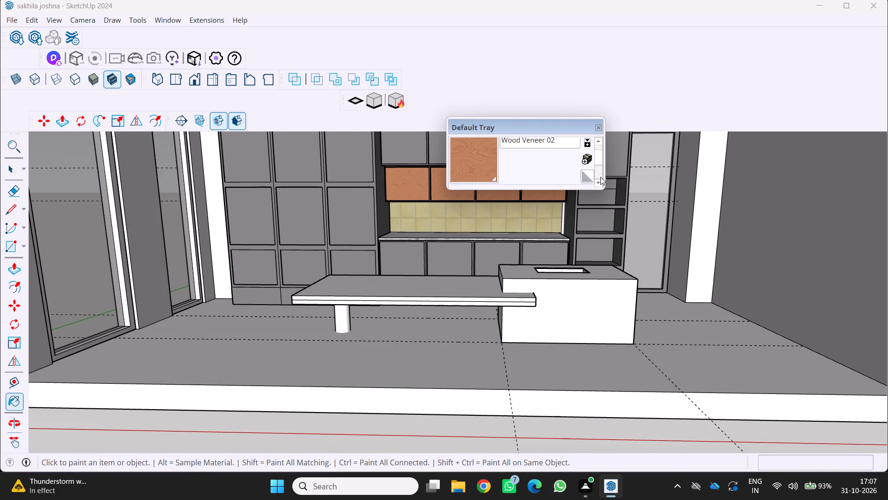
pyautogui.moveTo(600, 177); pyautogui.dragTo(600, 177)
pyautogui.moveTo(596, 159); pyautogui.dragTo(596, 156)
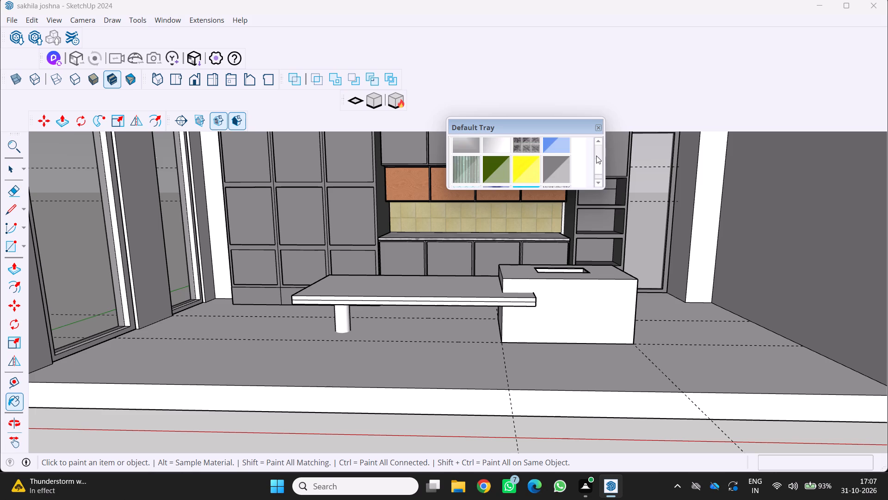
pyautogui.moveTo(596, 156); pyautogui.dragTo(594, 152)
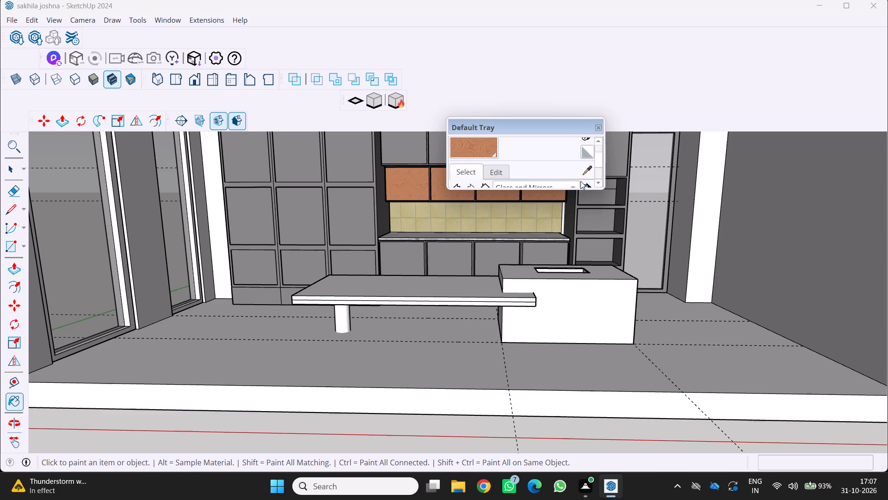
pyautogui.click(598, 173)
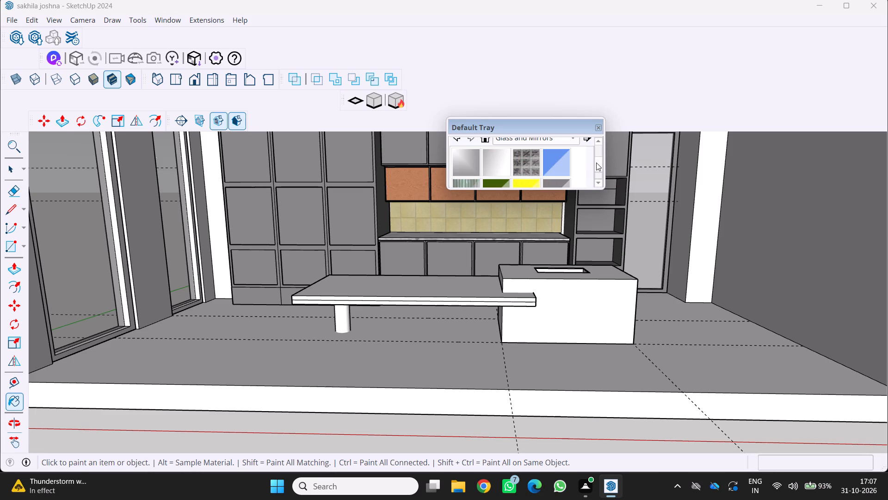
pyautogui.click(596, 162)
pyautogui.click(599, 163)
pyautogui.click(598, 163)
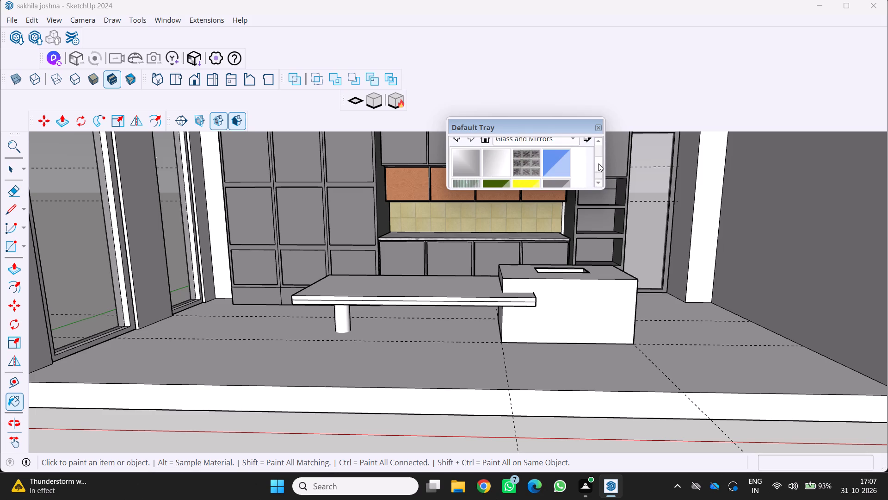
pyautogui.moveTo(599, 158); pyautogui.dragTo(600, 163)
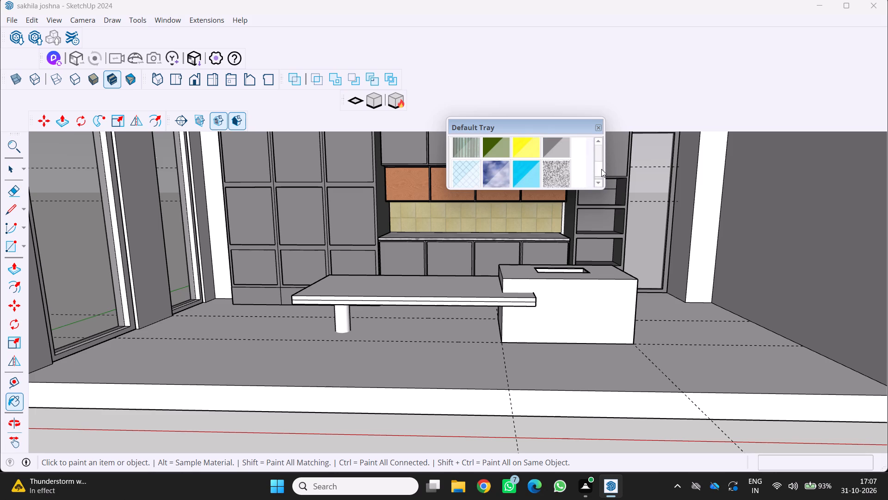
pyautogui.press('`')
pyautogui.moveTo(601, 164); pyautogui.dragTo(599, 170)
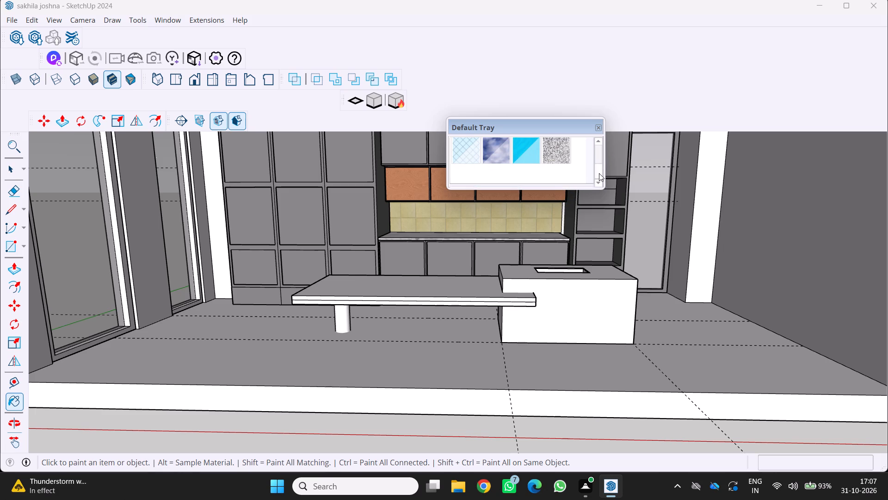
pyautogui.moveTo(600, 173); pyautogui.dragTo(595, 181)
pyautogui.click(597, 173)
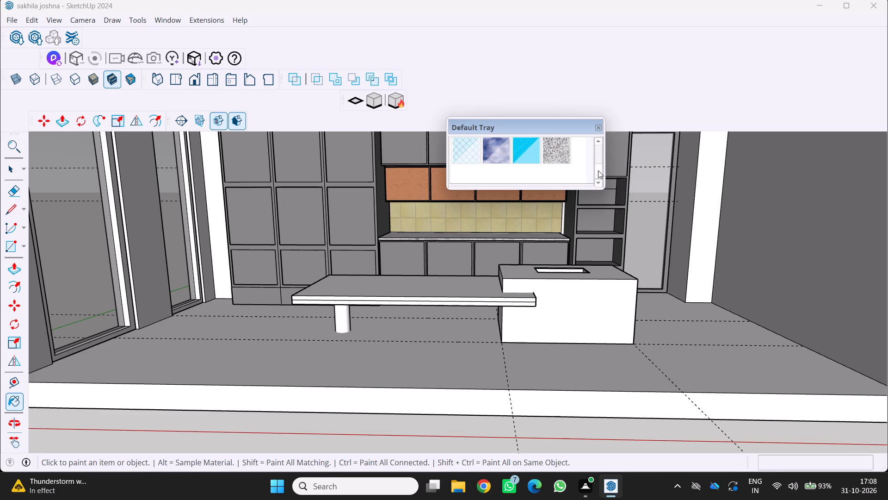
pyautogui.click(599, 164)
pyautogui.moveTo(600, 155); pyautogui.dragTo(600, 138)
pyautogui.moveTo(589, 169); pyautogui.dragTo(600, 142)
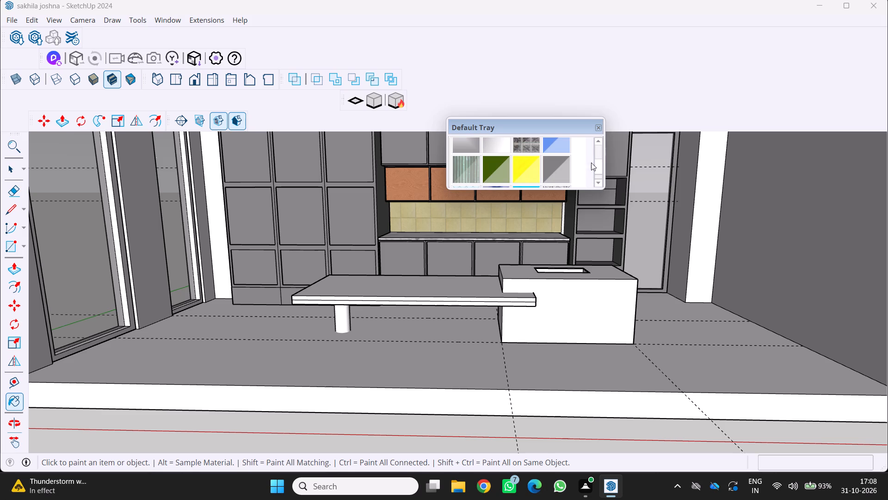
pyautogui.click(603, 149)
pyautogui.click(598, 140)
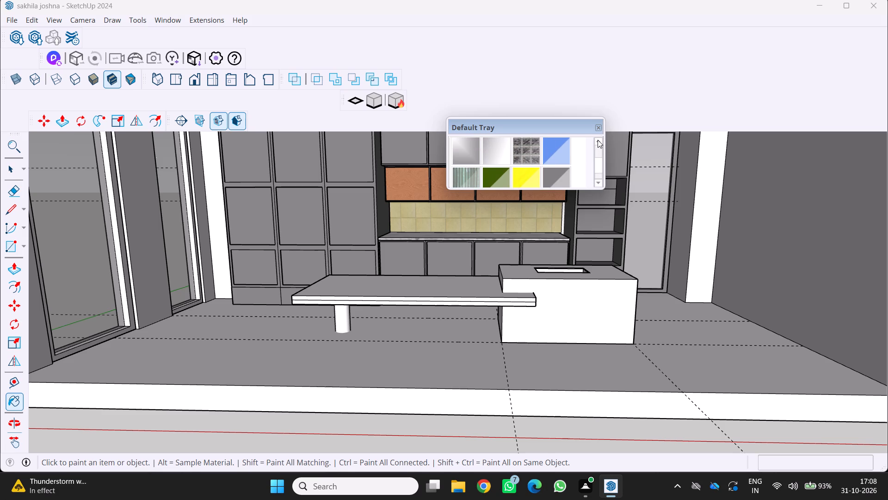
pyautogui.click(598, 140)
pyautogui.click(598, 140)
pyautogui.click(555, 150)
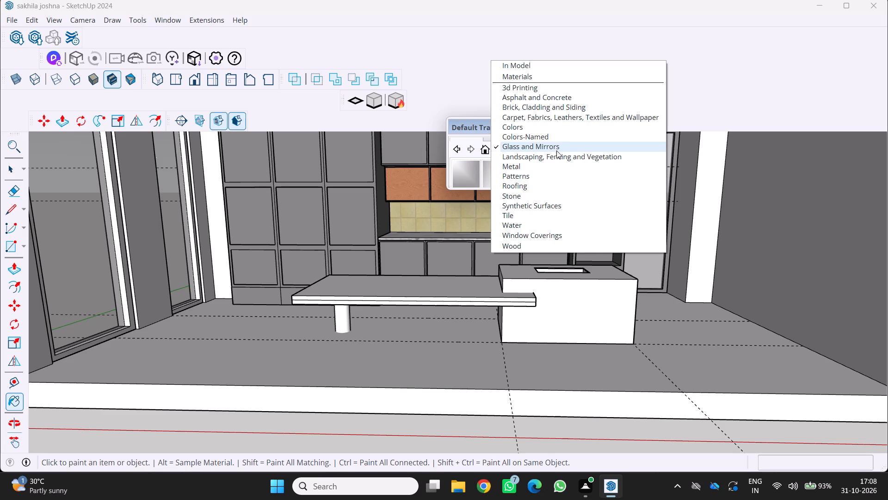
pyautogui.click(527, 244)
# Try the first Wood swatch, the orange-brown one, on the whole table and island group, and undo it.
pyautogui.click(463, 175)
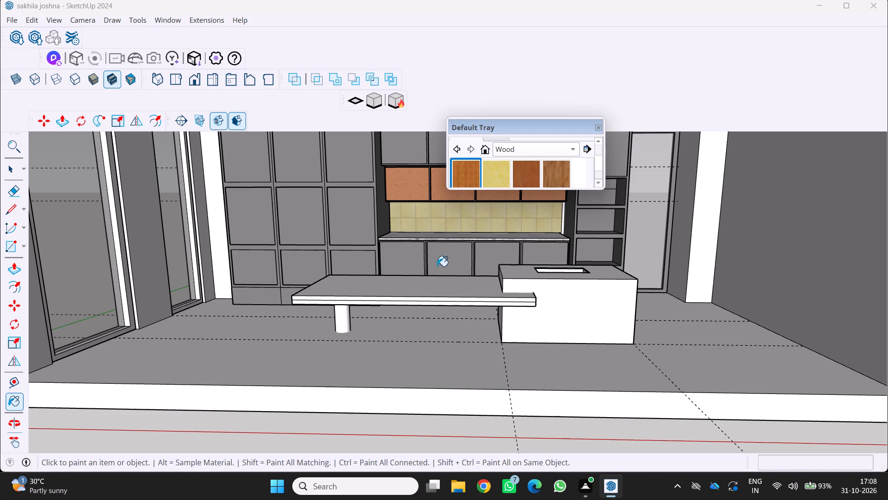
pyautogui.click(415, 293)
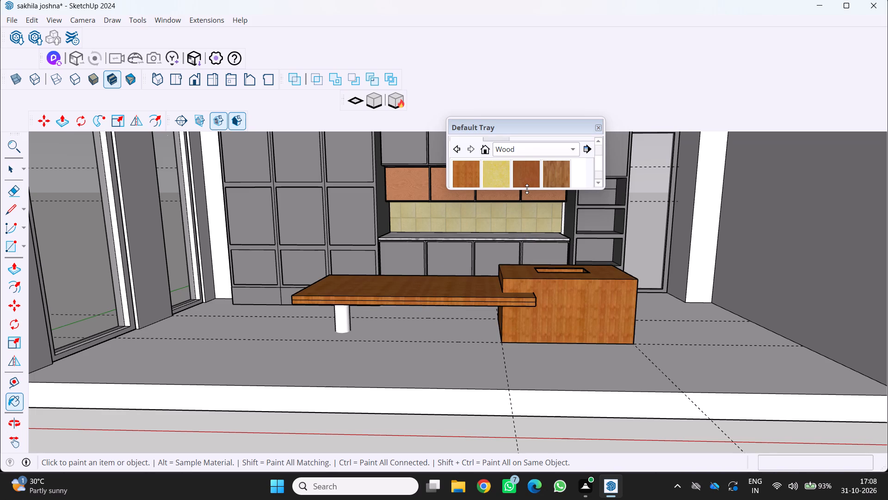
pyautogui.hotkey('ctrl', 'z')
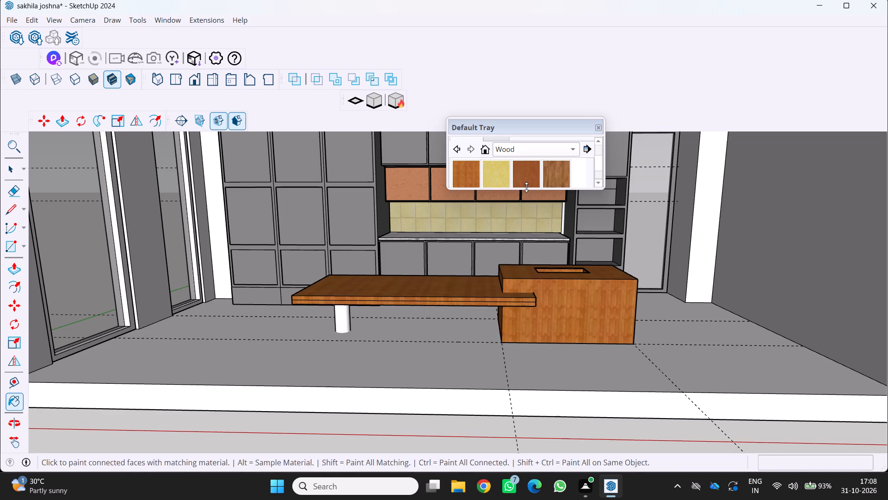
# Open the island group for editing and paint only the tabletop slab with the first Wood swatch, the orange-brown one.
pyautogui.scroll(3, 420, 296)
pyautogui.moveTo(422, 294); pyautogui.dragTo(431, 318, button='middle')
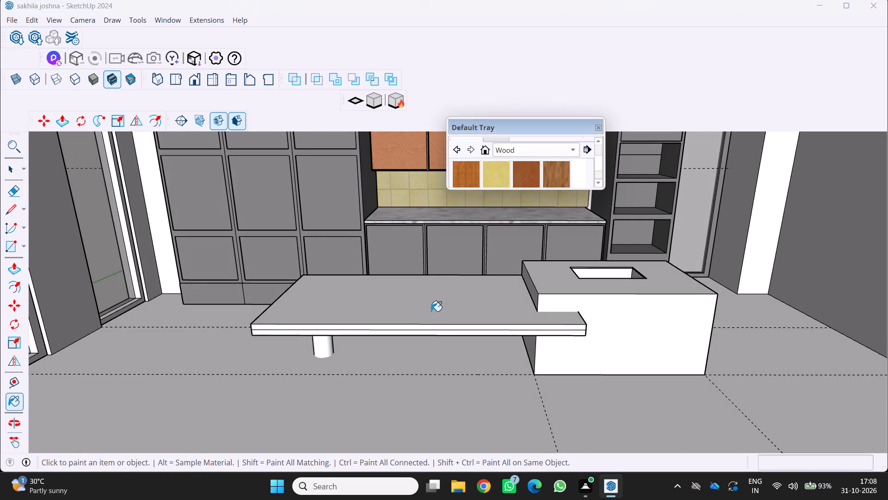
pyautogui.click(431, 311)
pyautogui.press('space')
pyautogui.press('space')
pyautogui.tripleClick(434, 313)
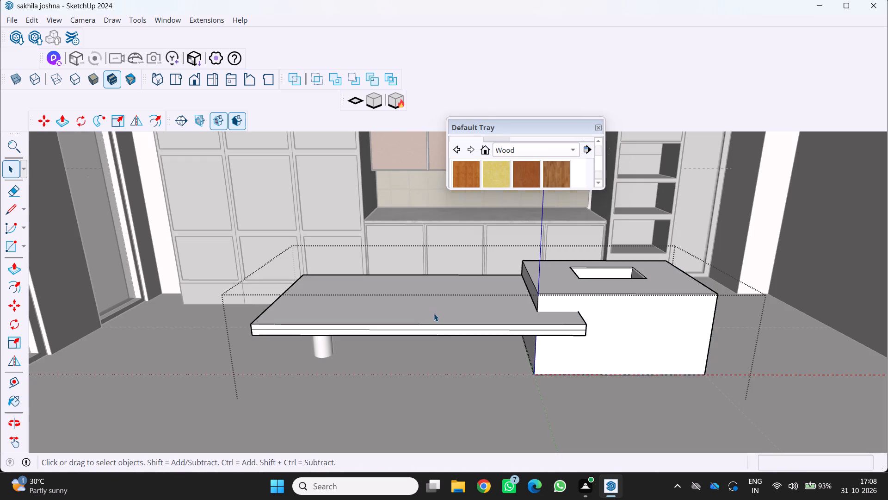
pyautogui.doubleClick(434, 313)
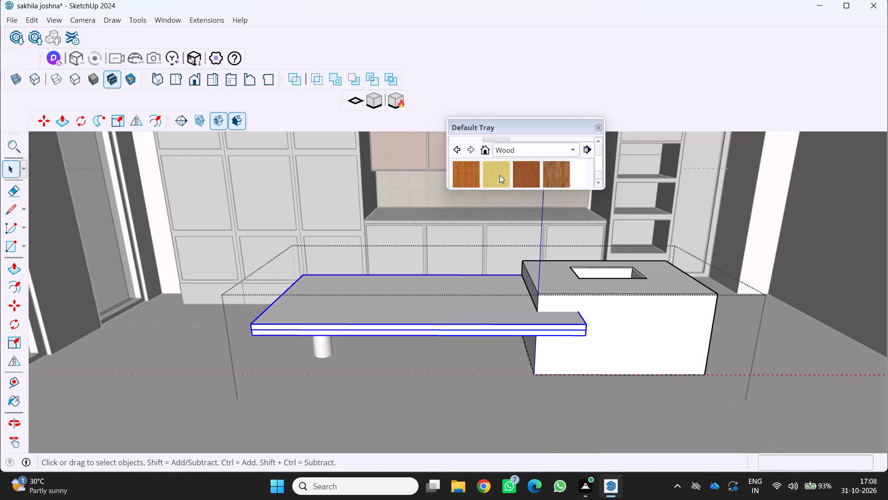
pyautogui.click(473, 176)
pyautogui.click(357, 319)
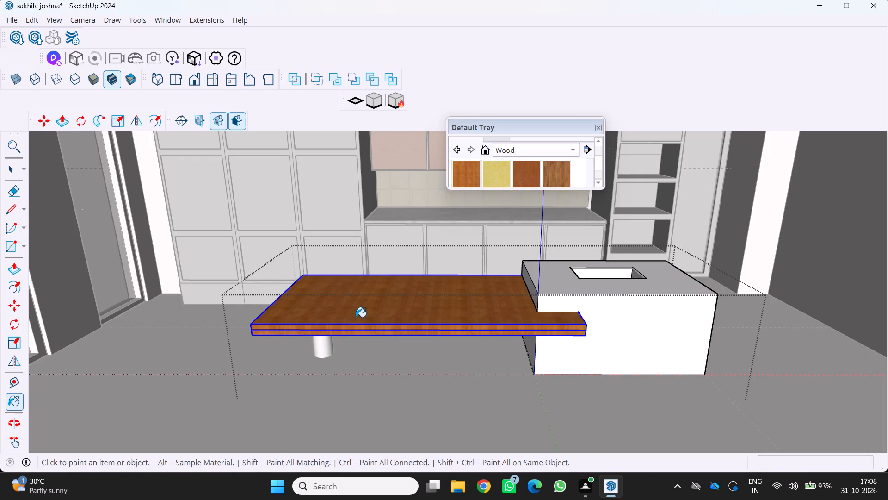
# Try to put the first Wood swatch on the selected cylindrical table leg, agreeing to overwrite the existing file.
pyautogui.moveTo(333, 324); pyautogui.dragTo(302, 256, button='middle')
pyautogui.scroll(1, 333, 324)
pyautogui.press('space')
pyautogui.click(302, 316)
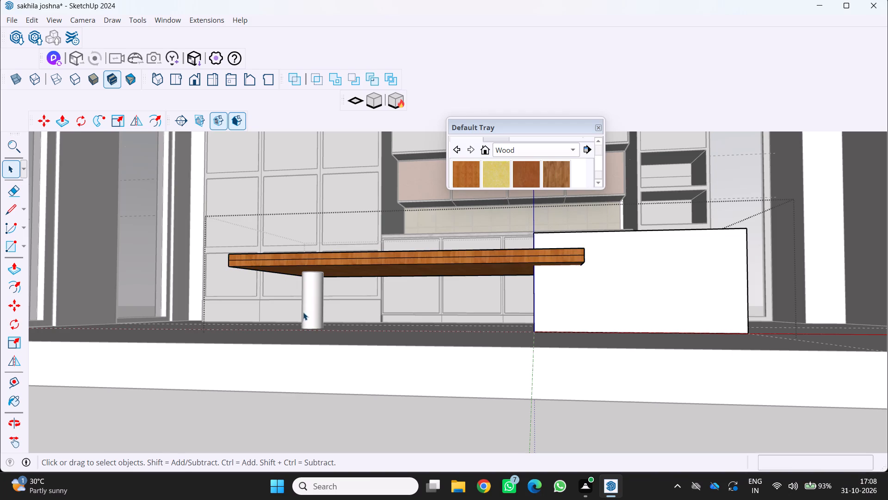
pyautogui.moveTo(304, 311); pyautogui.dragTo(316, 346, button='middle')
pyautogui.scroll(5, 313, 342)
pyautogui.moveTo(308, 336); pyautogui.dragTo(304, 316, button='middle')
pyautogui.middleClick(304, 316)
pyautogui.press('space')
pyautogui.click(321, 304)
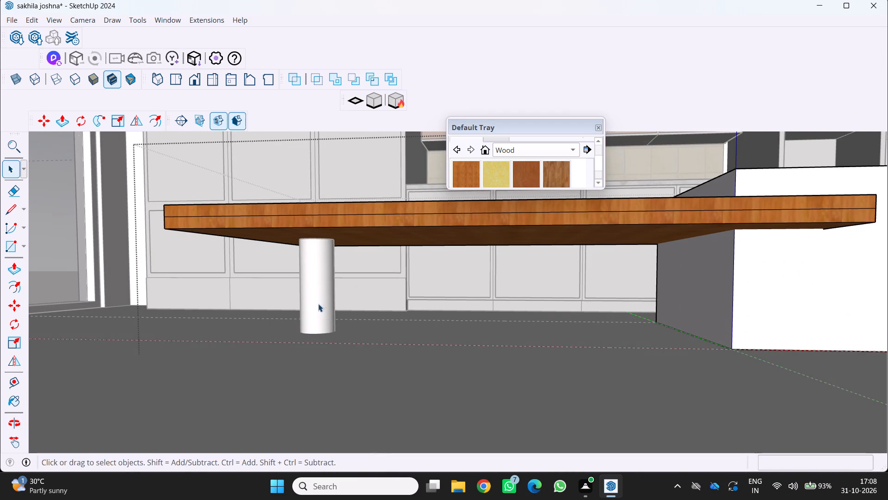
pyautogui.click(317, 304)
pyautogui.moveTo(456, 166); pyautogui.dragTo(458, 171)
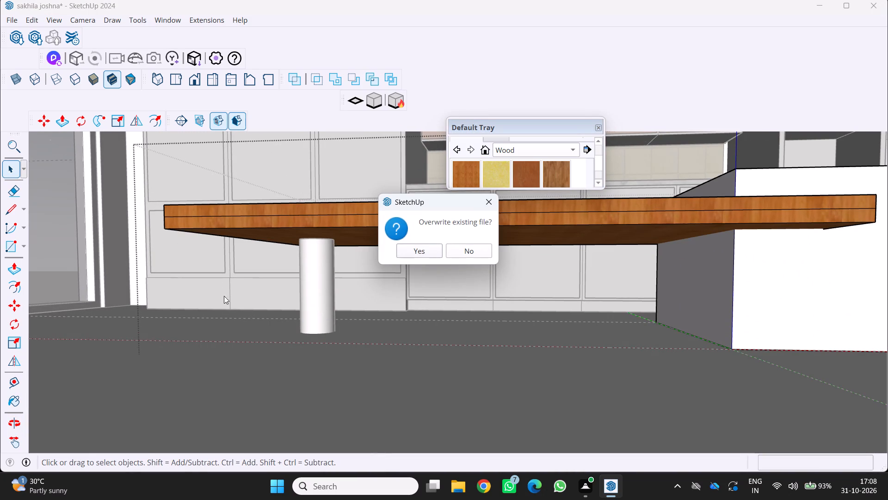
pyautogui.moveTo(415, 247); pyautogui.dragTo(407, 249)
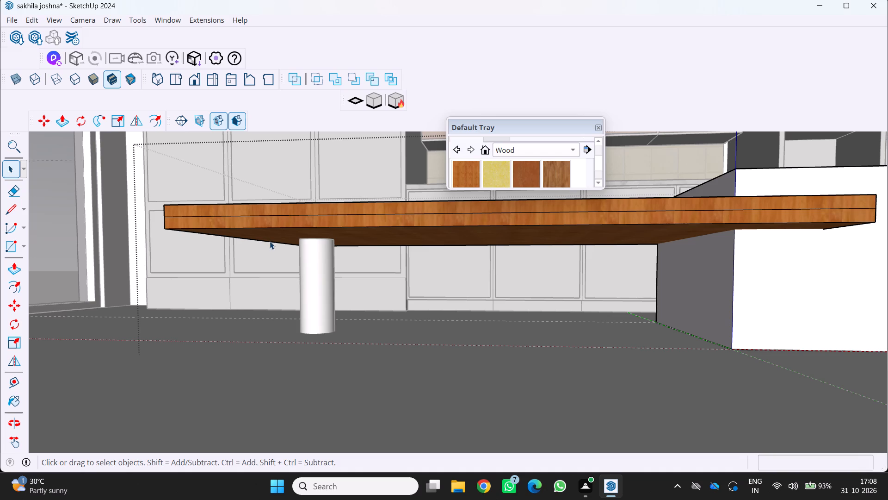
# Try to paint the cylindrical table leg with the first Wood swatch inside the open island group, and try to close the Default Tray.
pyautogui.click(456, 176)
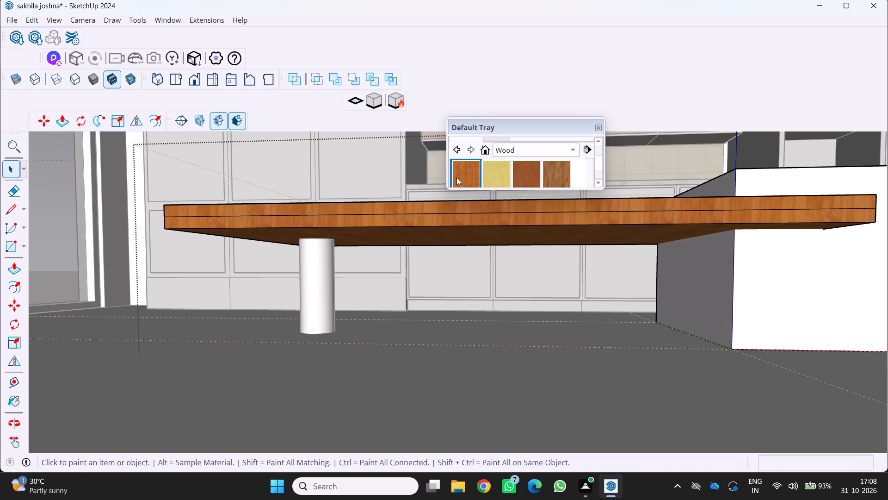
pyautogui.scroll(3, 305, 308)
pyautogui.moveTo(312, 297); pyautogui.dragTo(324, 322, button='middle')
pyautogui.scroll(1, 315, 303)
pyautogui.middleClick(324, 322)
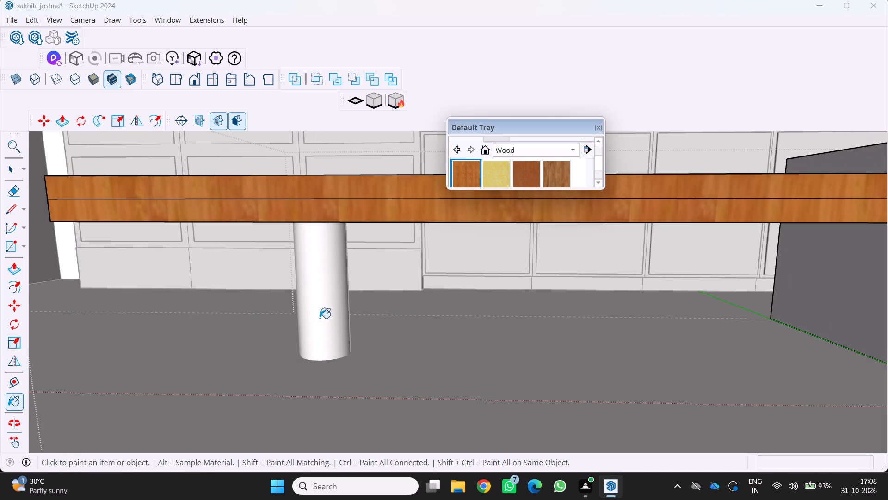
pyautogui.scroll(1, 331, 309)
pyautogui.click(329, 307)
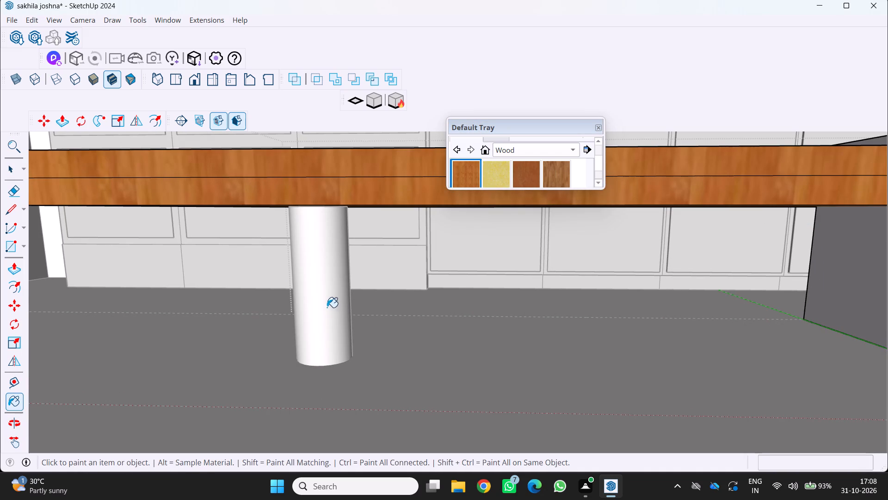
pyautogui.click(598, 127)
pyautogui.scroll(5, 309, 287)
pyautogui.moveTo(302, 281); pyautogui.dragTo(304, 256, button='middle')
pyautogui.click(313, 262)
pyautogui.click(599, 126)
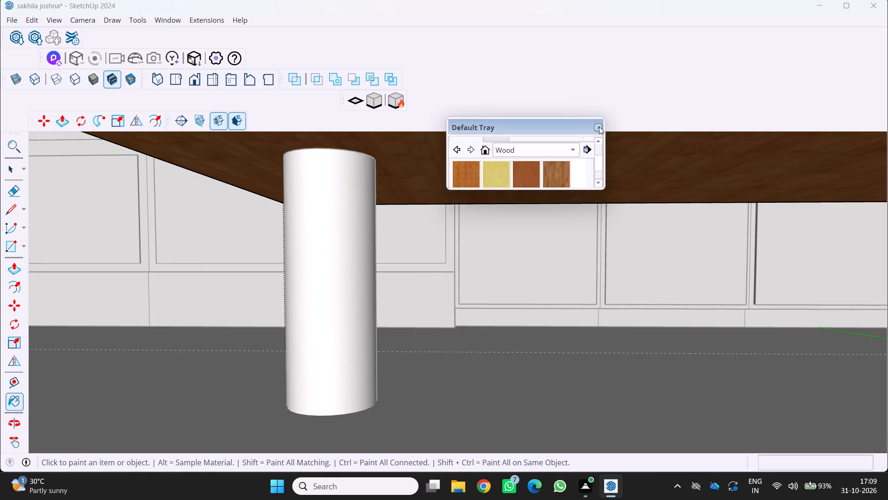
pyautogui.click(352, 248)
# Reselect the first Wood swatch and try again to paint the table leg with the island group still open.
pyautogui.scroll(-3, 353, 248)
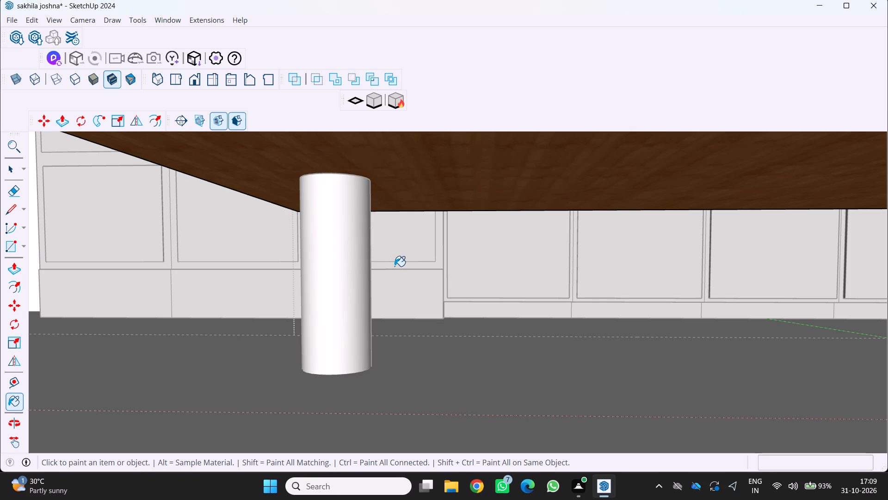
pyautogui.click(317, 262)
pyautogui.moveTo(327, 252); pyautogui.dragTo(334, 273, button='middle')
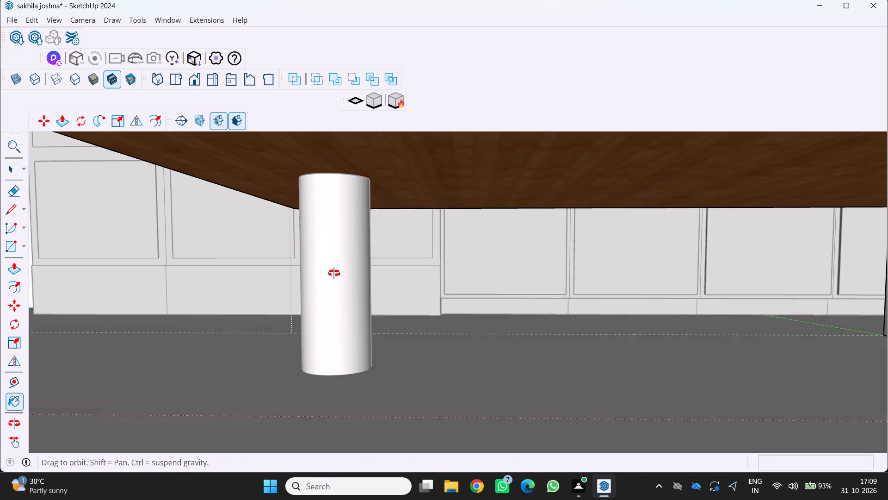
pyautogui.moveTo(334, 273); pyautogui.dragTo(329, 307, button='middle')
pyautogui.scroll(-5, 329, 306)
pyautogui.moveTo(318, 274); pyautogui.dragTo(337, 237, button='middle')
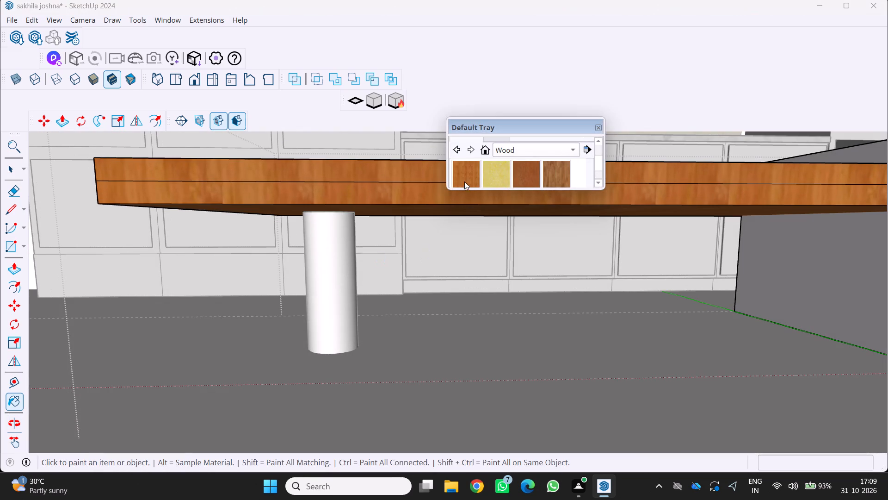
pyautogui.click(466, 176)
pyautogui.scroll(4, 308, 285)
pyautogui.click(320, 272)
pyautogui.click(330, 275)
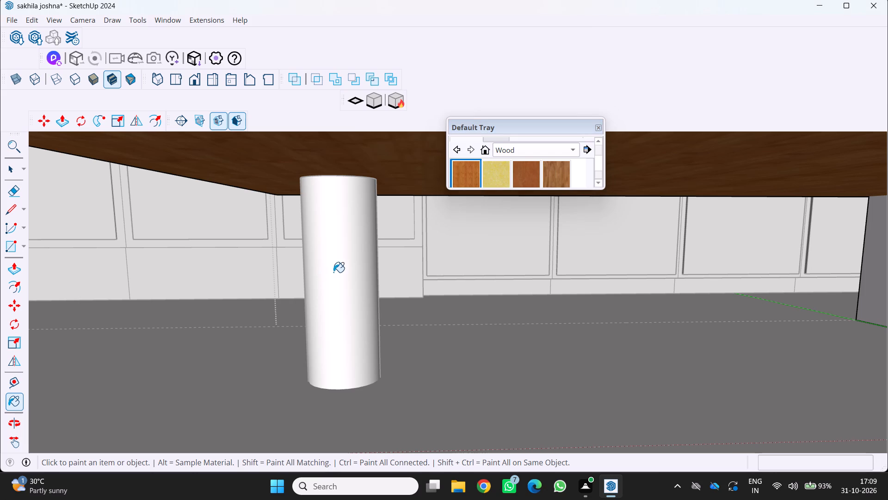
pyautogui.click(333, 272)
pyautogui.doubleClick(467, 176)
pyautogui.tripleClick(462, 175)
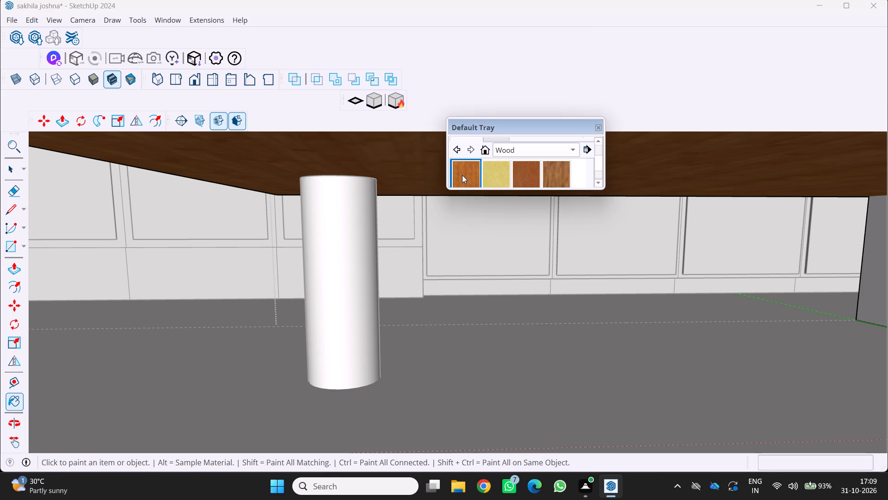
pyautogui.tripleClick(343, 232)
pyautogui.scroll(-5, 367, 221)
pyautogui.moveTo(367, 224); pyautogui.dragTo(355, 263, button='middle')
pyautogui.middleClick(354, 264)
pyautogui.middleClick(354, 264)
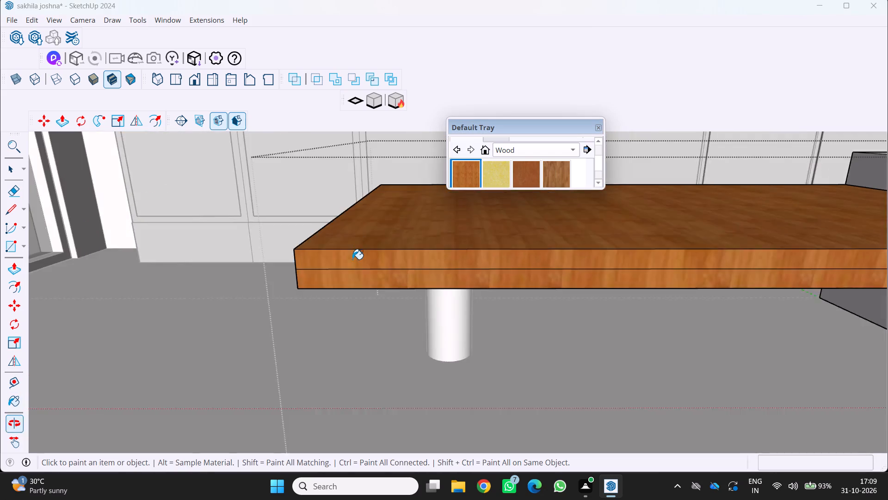
# Close the island group and paint the cylindrical table leg with the first Wood swatch, the orange-brown one.
pyautogui.scroll(-11, 354, 245)
pyautogui.press('space')
pyautogui.click(241, 306)
pyautogui.click(241, 305)
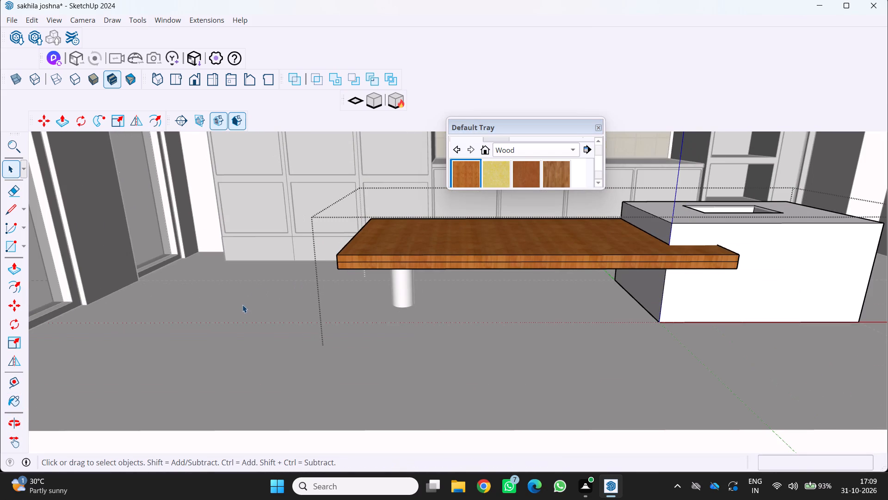
pyautogui.scroll(3, 412, 306)
pyautogui.moveTo(401, 291); pyautogui.dragTo(400, 267, button='middle')
pyautogui.middleClick(400, 266)
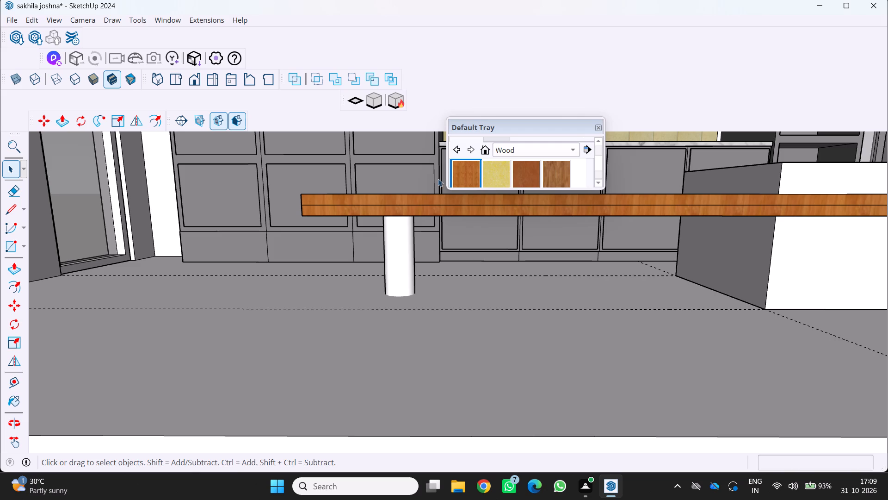
pyautogui.click(469, 178)
pyautogui.scroll(3, 384, 300)
pyautogui.click(402, 270)
# Switch the material library to Stone and paint the white island block with the first swatch, the light grey-veined marble.
pyautogui.scroll(-4, 402, 268)
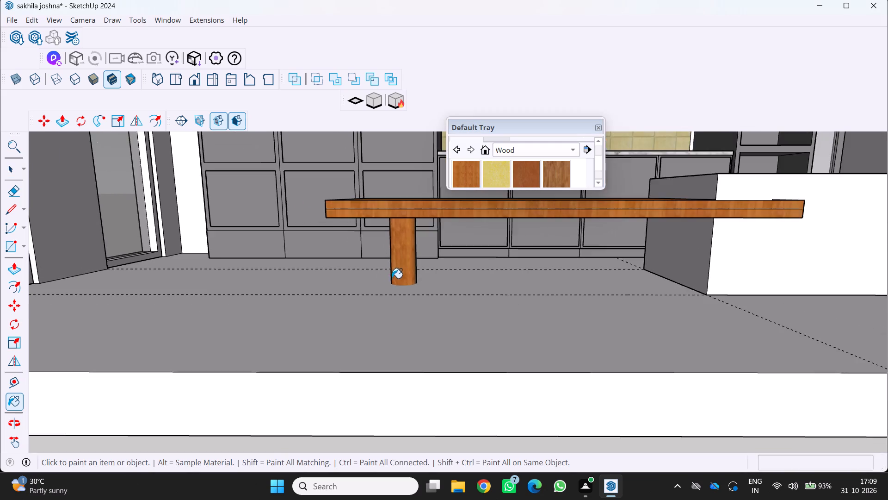
pyautogui.scroll(-5, 392, 278)
pyautogui.moveTo(388, 279); pyautogui.dragTo(349, 316, button='middle')
pyautogui.middleClick(348, 316)
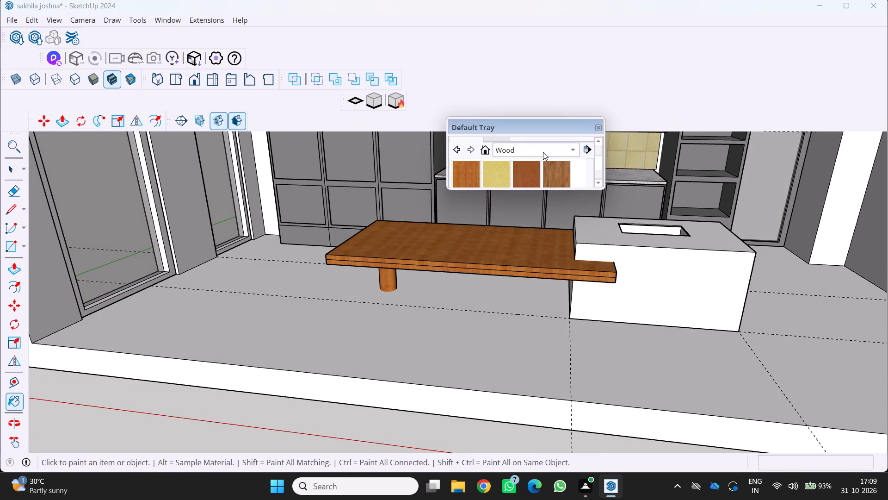
pyautogui.click(543, 152)
pyautogui.scroll(1, 512, 170)
pyautogui.click(519, 164)
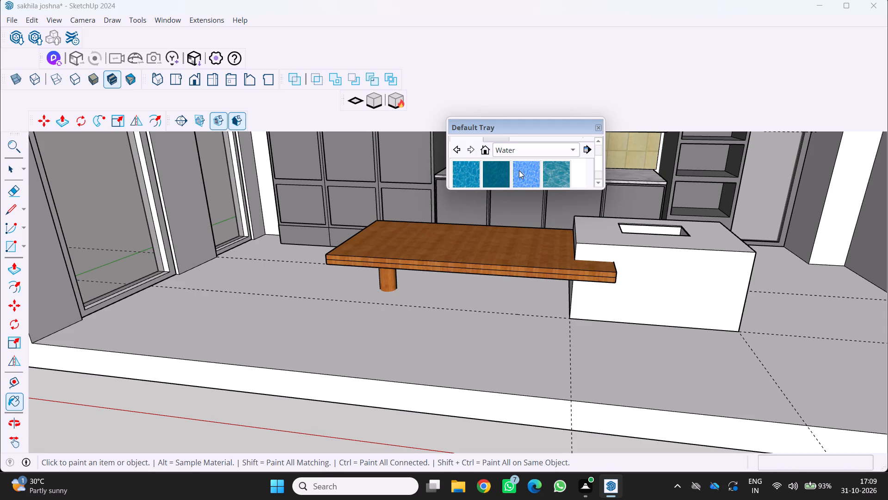
pyautogui.scroll(3, 571, 163)
pyautogui.click(534, 152)
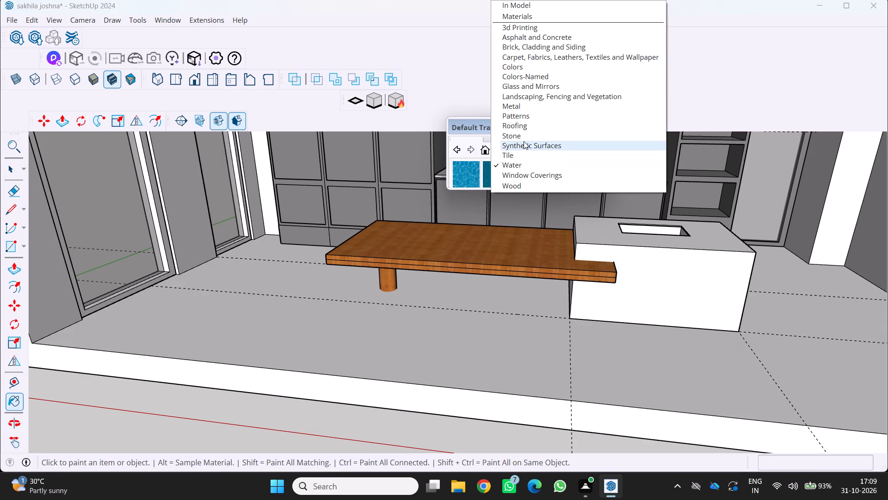
pyautogui.click(523, 139)
pyautogui.click(468, 169)
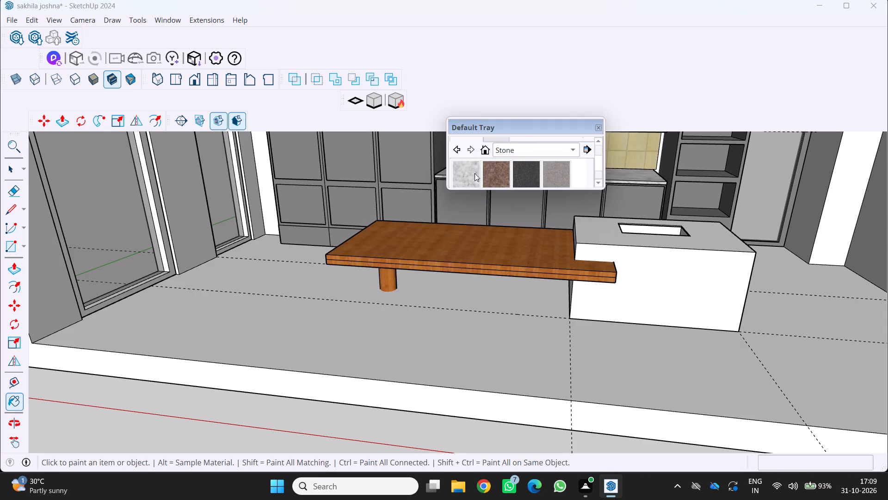
pyautogui.click(674, 270)
# Examine the sink recess in the marble island top up close and browse the remaining Stone swatches.
pyautogui.scroll(6, 680, 246)
pyautogui.moveTo(652, 234); pyautogui.dragTo(639, 241, button='middle')
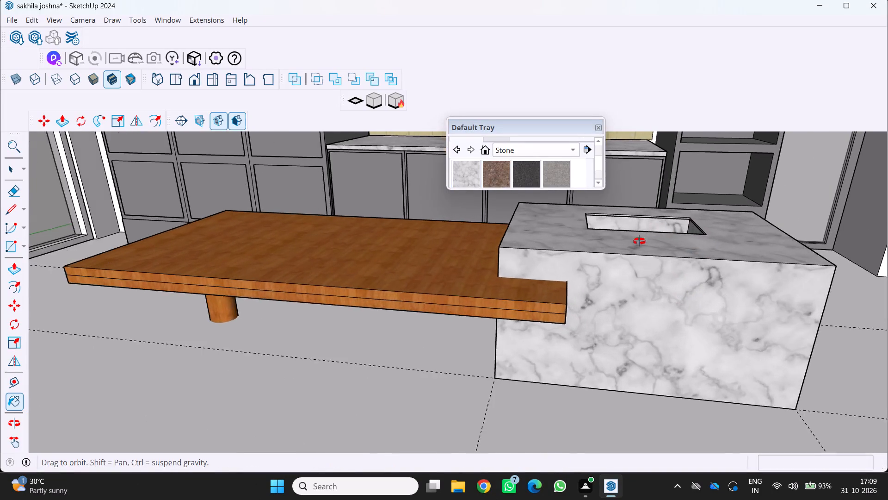
pyautogui.moveTo(639, 241); pyautogui.dragTo(583, 256, button='middle')
pyautogui.scroll(10, 575, 243)
pyautogui.moveTo(540, 263); pyautogui.dragTo(553, 244, button='middle')
pyautogui.middleClick(553, 244)
pyautogui.scroll(6, 569, 230)
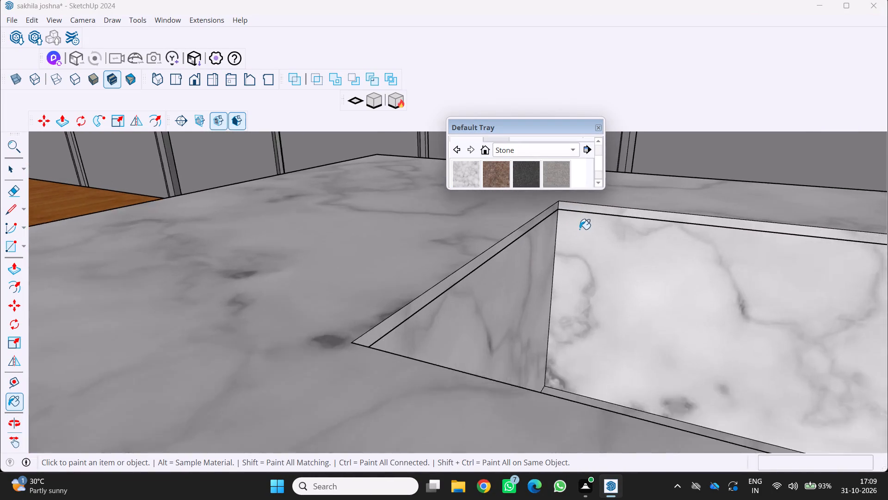
pyautogui.scroll(6, 580, 229)
pyautogui.scroll(-15, 560, 226)
pyautogui.moveTo(516, 262); pyautogui.dragTo(530, 261, button='middle')
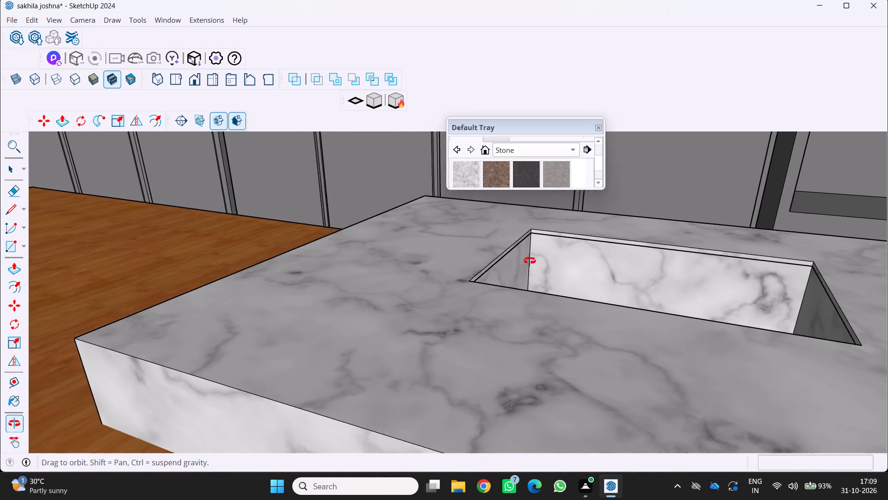
pyautogui.moveTo(530, 261); pyautogui.dragTo(603, 250, button='middle')
pyautogui.scroll(10, 587, 246)
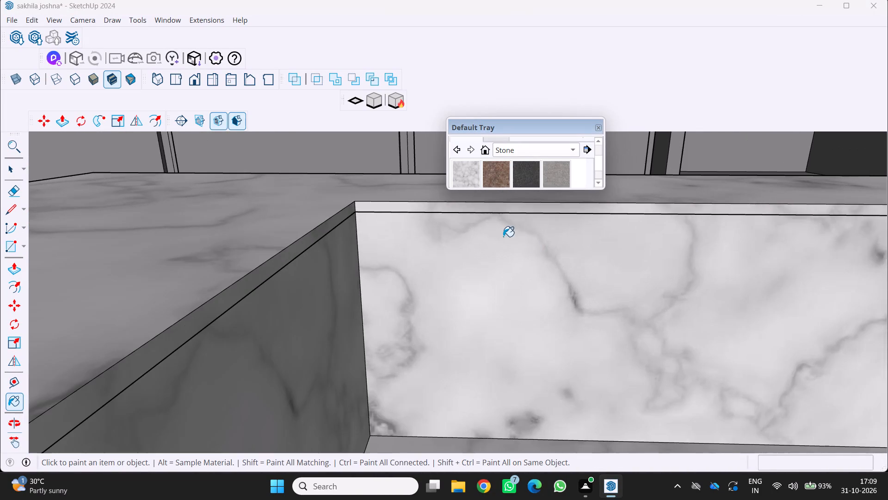
pyautogui.scroll(2, 423, 221)
pyautogui.scroll(-13, 342, 205)
pyautogui.scroll(3, 432, 218)
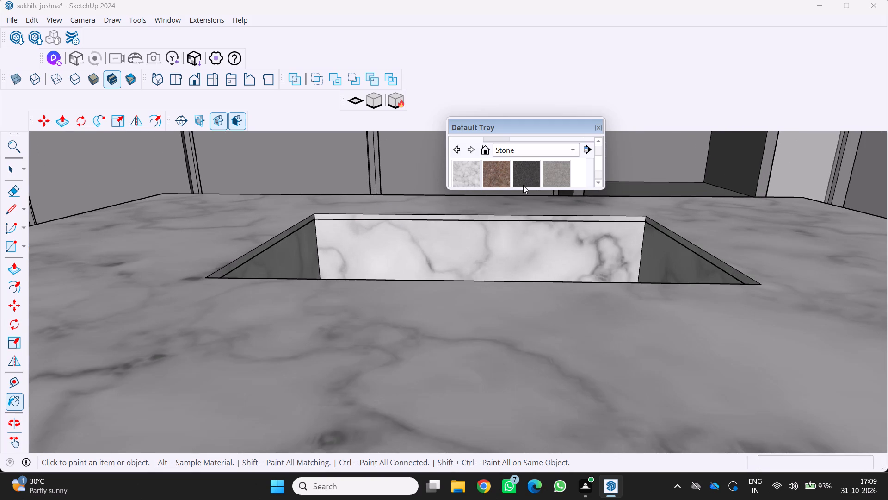
pyautogui.scroll(-3, 535, 178)
pyautogui.click(601, 172)
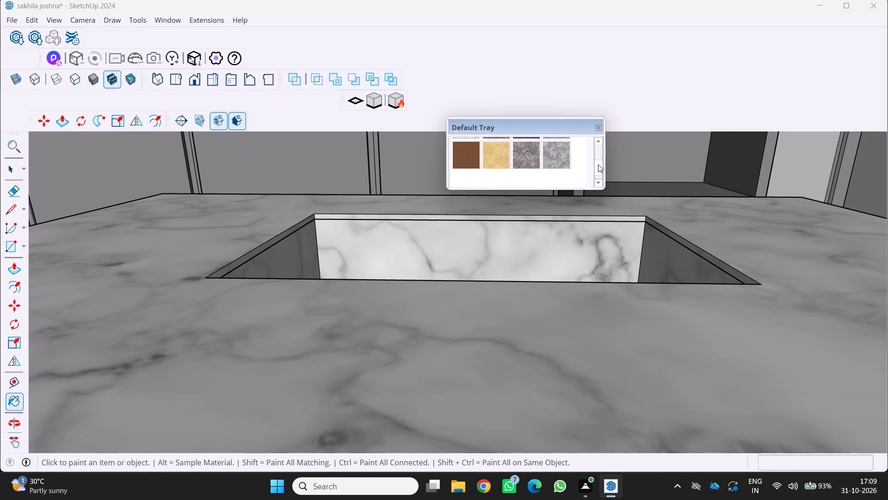
pyautogui.moveTo(598, 165); pyautogui.dragTo(583, 166)
pyautogui.scroll(-3, 406, 277)
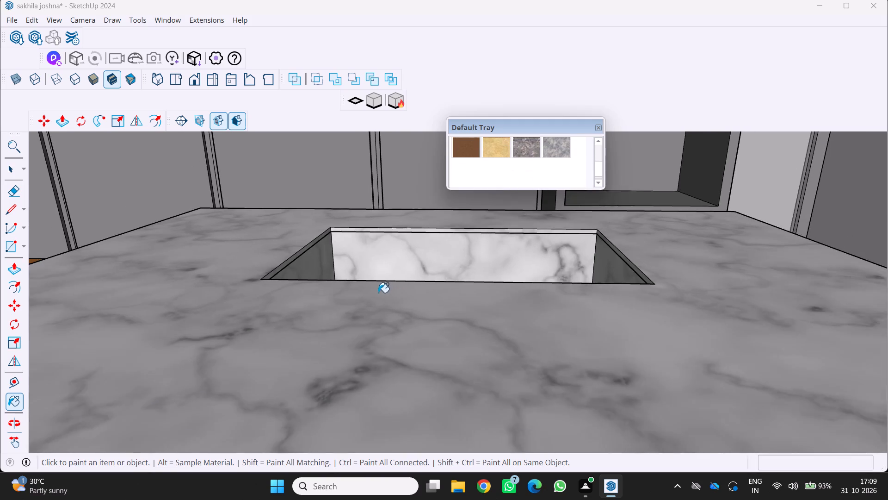
# Review the painted island and the whole kitchen from the open front, trying to dismiss the Default Tray.
pyautogui.scroll(-8, 377, 291)
pyautogui.moveTo(386, 303); pyautogui.dragTo(461, 267, button='middle')
pyautogui.scroll(-14, 456, 267)
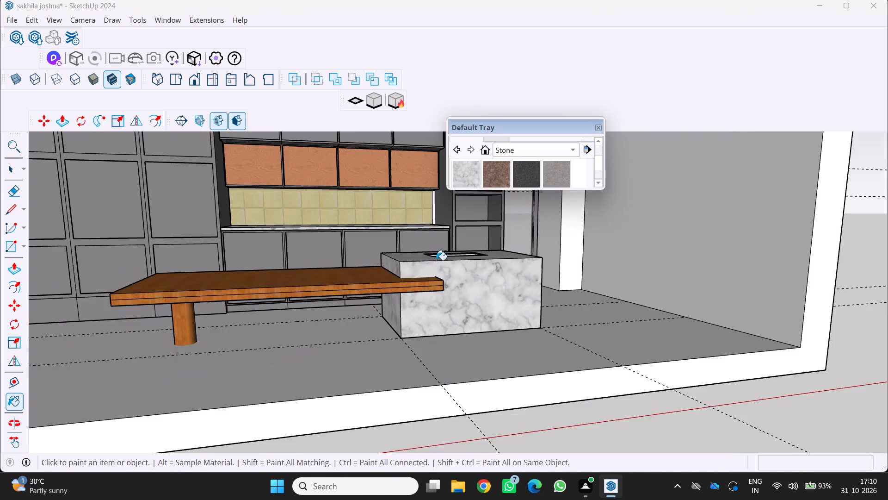
pyautogui.scroll(-2, 436, 260)
pyautogui.middleClick(422, 265)
pyautogui.moveTo(422, 266); pyautogui.dragTo(356, 329, button='middle')
pyautogui.scroll(-9, 361, 330)
pyautogui.moveTo(353, 308); pyautogui.dragTo(410, 255, button='middle')
pyautogui.middleClick(410, 255)
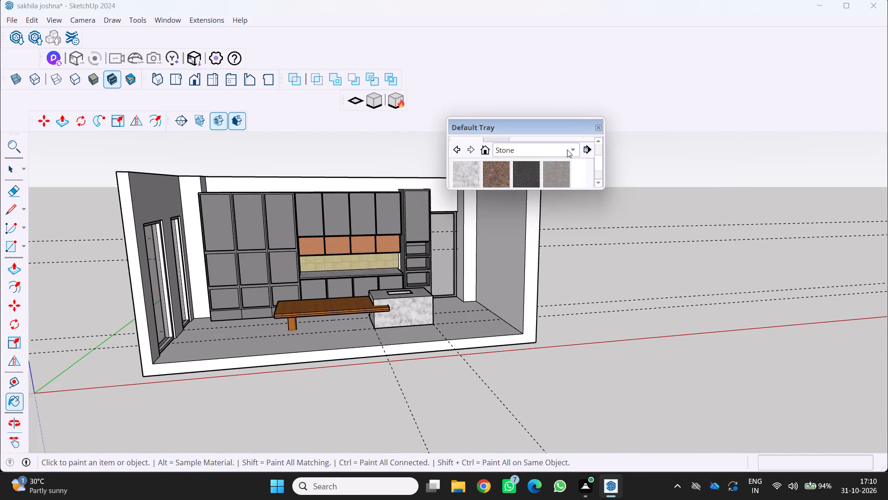
pyautogui.click(595, 126)
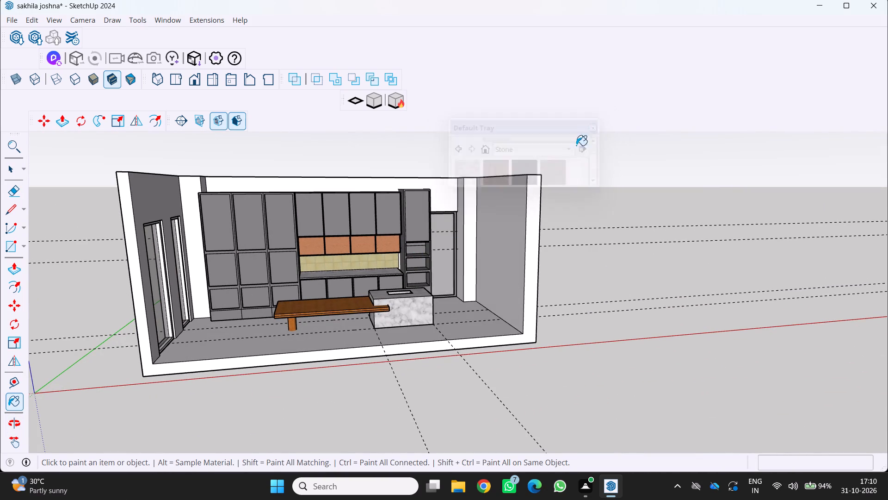
pyautogui.moveTo(408, 326); pyautogui.dragTo(300, 356, button='middle')
pyautogui.scroll(2, 351, 366)
pyautogui.moveTo(352, 366); pyautogui.dragTo(413, 342, button='middle')
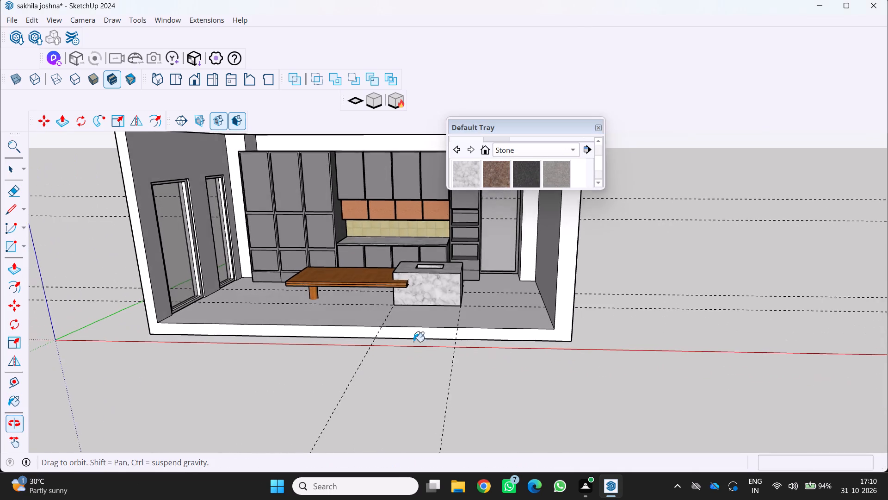
pyautogui.moveTo(413, 342); pyautogui.dragTo(400, 348, button='middle')
pyautogui.click(598, 126)
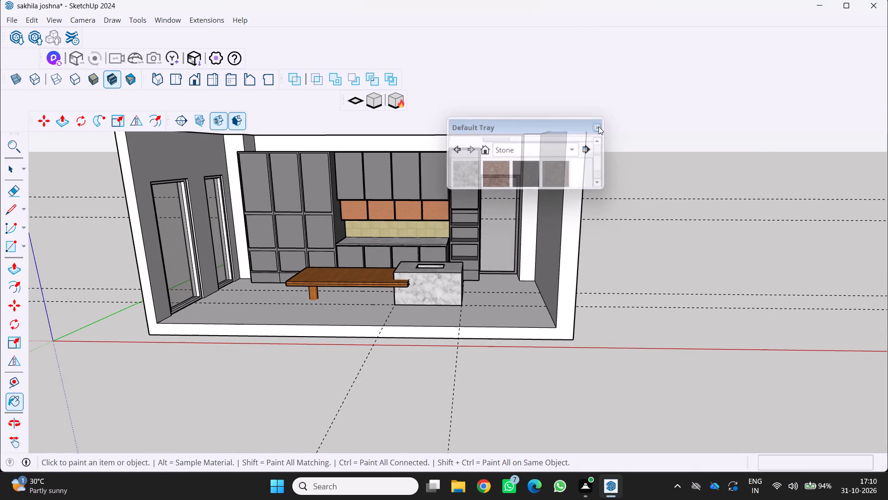
pyautogui.moveTo(478, 285); pyautogui.dragTo(458, 261, button='middle')
pyautogui.middleClick(458, 261)
pyautogui.scroll(2, 409, 288)
pyautogui.moveTo(410, 289); pyautogui.dragTo(444, 303, button='middle')
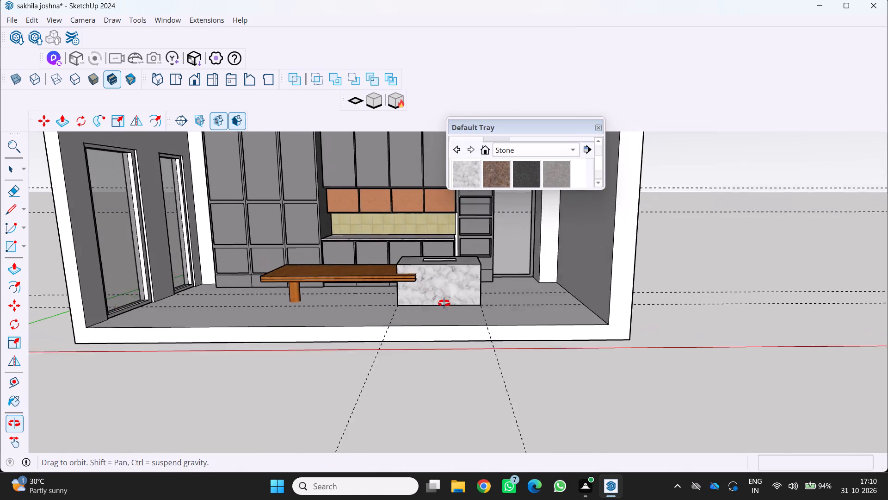
pyautogui.moveTo(444, 303); pyautogui.dragTo(442, 314, button='middle')
pyautogui.middleClick(441, 314)
pyautogui.click(328, 405)
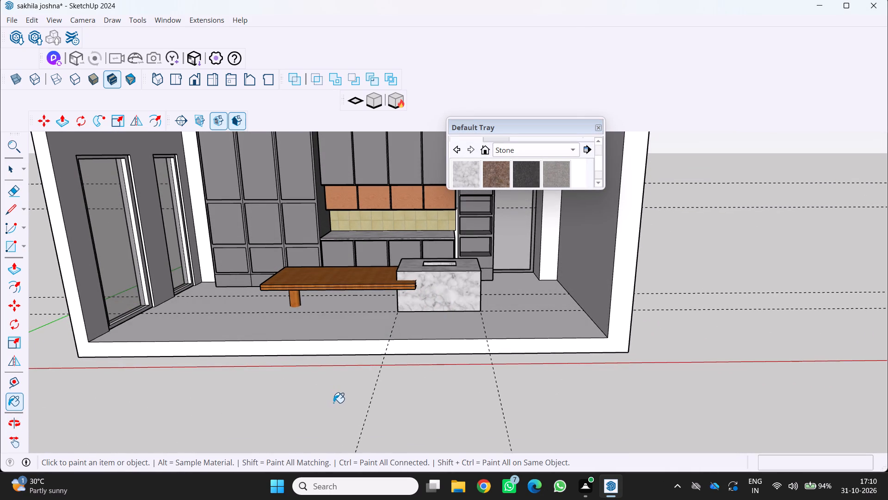
# Leave the Paint tool and close the Default Tray.
pyautogui.press('space')
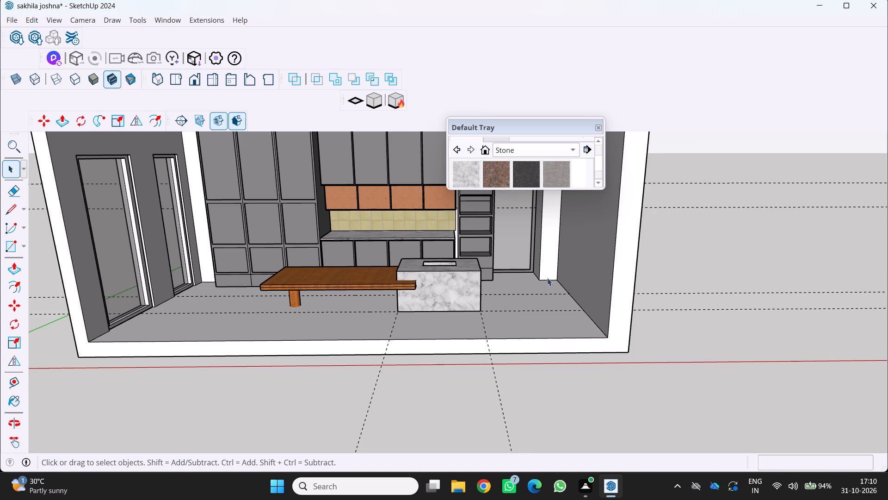
pyautogui.click(600, 128)
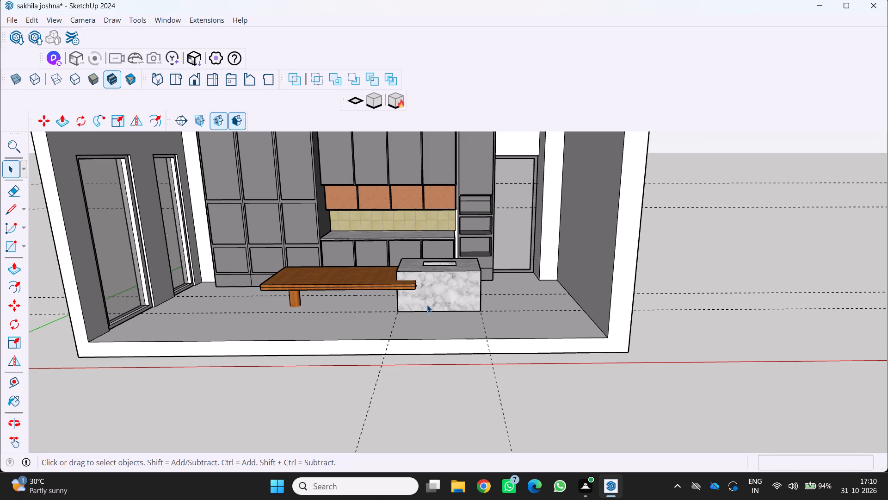
# Review the whole kitchen model from the open front, from above and from the outside of the window wall.
pyautogui.scroll(-6, 409, 284)
pyautogui.moveTo(405, 294); pyautogui.dragTo(490, 313, button='middle')
pyautogui.middleClick(490, 312)
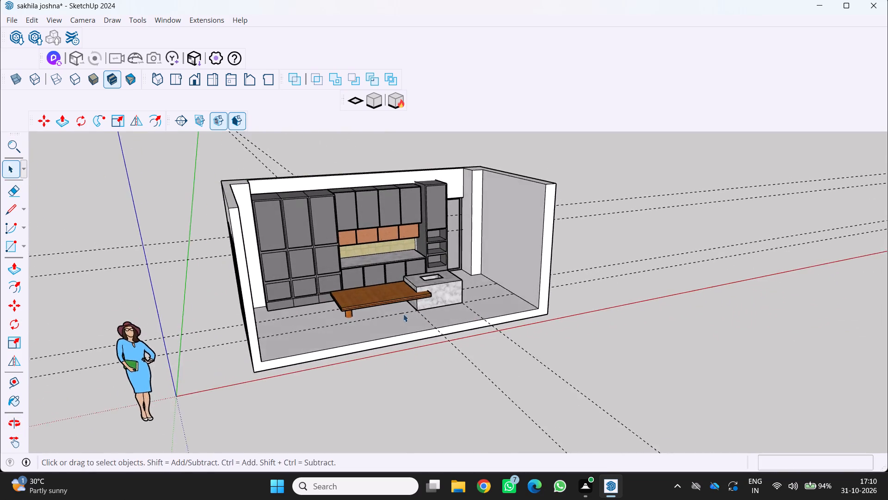
pyautogui.scroll(-2, 391, 316)
pyautogui.moveTo(387, 317); pyautogui.dragTo(309, 283, button='middle')
pyautogui.middleClick(307, 279)
pyautogui.scroll(5, 310, 287)
pyautogui.moveTo(314, 300); pyautogui.dragTo(265, 307, button='middle')
pyautogui.middleClick(265, 307)
pyautogui.scroll(-3, 265, 307)
pyautogui.moveTo(264, 317); pyautogui.dragTo(263, 318, button='middle')
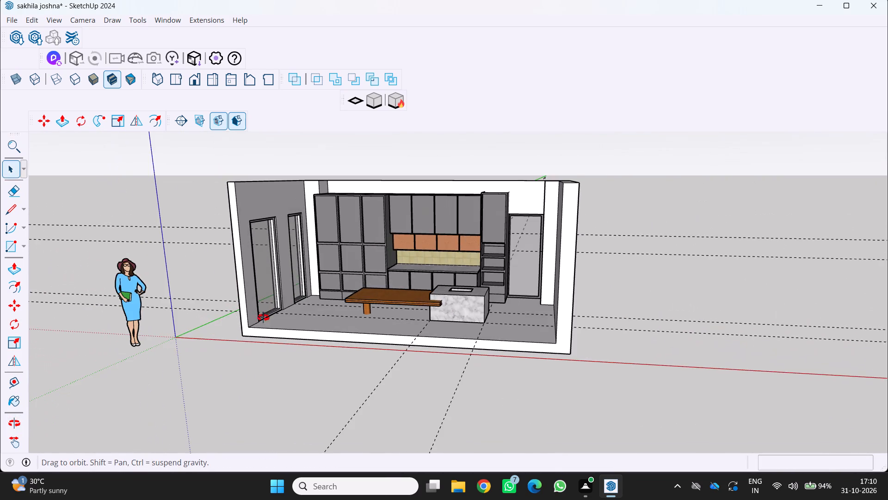
pyautogui.moveTo(263, 318); pyautogui.dragTo(380, 329, button='middle')
pyautogui.middleClick(380, 328)
pyautogui.scroll(-5, 388, 319)
pyautogui.moveTo(379, 327); pyautogui.dragTo(290, 296, button='middle')
pyautogui.scroll(1, 296, 297)
pyautogui.scroll(1, 368, 337)
pyautogui.moveTo(370, 338); pyautogui.dragTo(407, 325, button='middle')
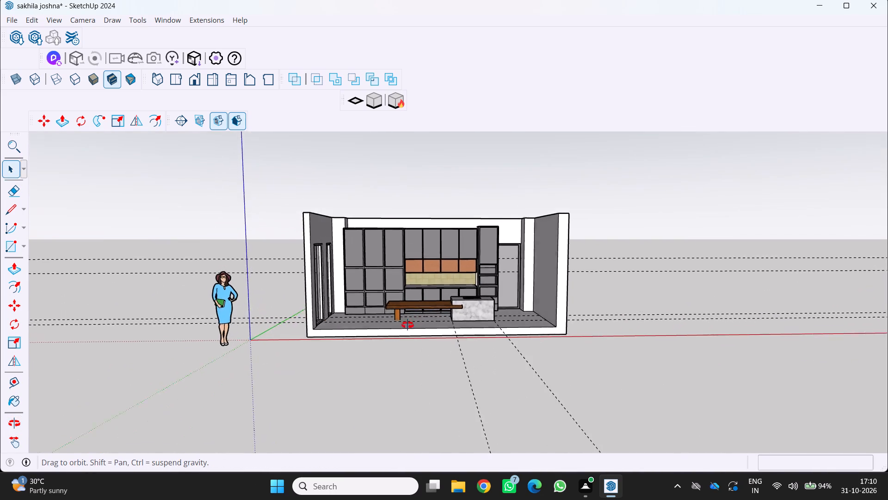
pyautogui.moveTo(407, 325); pyautogui.dragTo(488, 265, button='middle')
pyautogui.middleClick(488, 265)
pyautogui.moveTo(370, 290); pyautogui.dragTo(503, 339, button='middle')
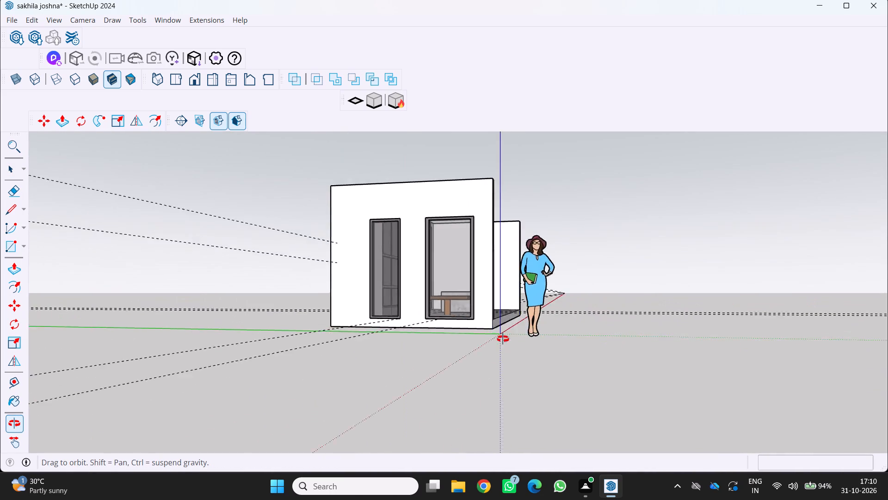
pyautogui.moveTo(503, 339); pyautogui.dragTo(398, 347, button='middle')
pyautogui.middleClick(395, 347)
# Delete the standing woman scale figure beside the model origin.
pyautogui.scroll(-5, 394, 347)
pyautogui.moveTo(364, 329); pyautogui.dragTo(210, 379, button='middle')
pyautogui.middleClick(209, 378)
pyautogui.scroll(8, 282, 339)
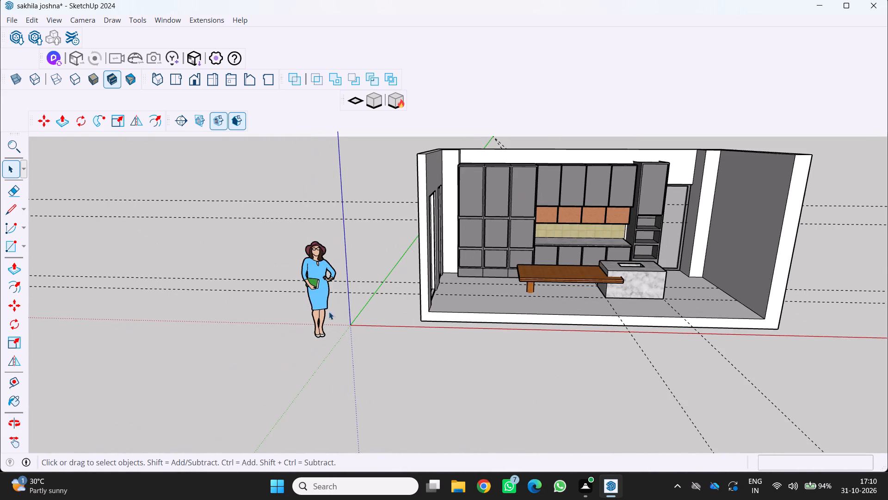
pyautogui.doubleClick(317, 305)
pyautogui.press('Delete')
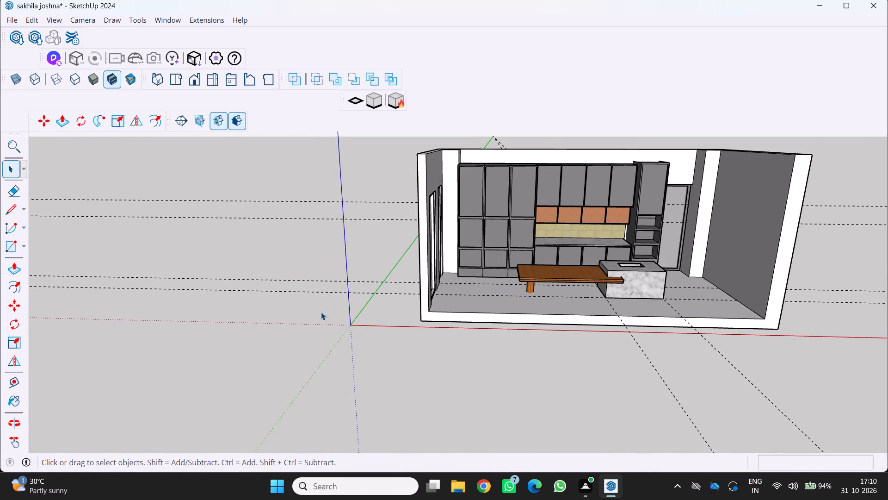
# Review the kitchen room from the open front and from above, checking the cabinets, windows, island and table.
pyautogui.scroll(-2, 441, 312)
pyautogui.moveTo(447, 319); pyautogui.dragTo(360, 356, button='middle')
pyautogui.middleClick(360, 356)
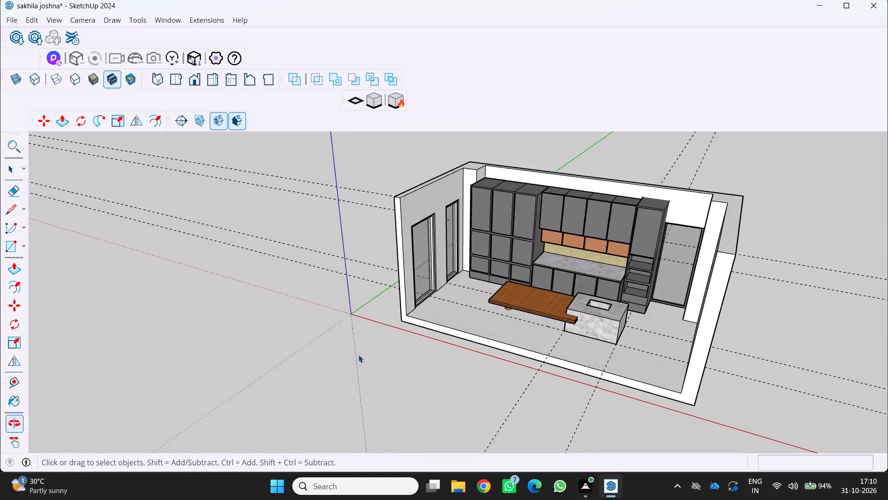
pyautogui.scroll(-4, 375, 344)
pyautogui.moveTo(405, 348); pyautogui.dragTo(535, 299, button='middle')
pyautogui.middleClick(535, 299)
pyautogui.scroll(5, 476, 342)
pyautogui.moveTo(478, 345); pyautogui.dragTo(444, 313, button='middle')
pyautogui.middleClick(444, 313)
pyautogui.scroll(2, 442, 312)
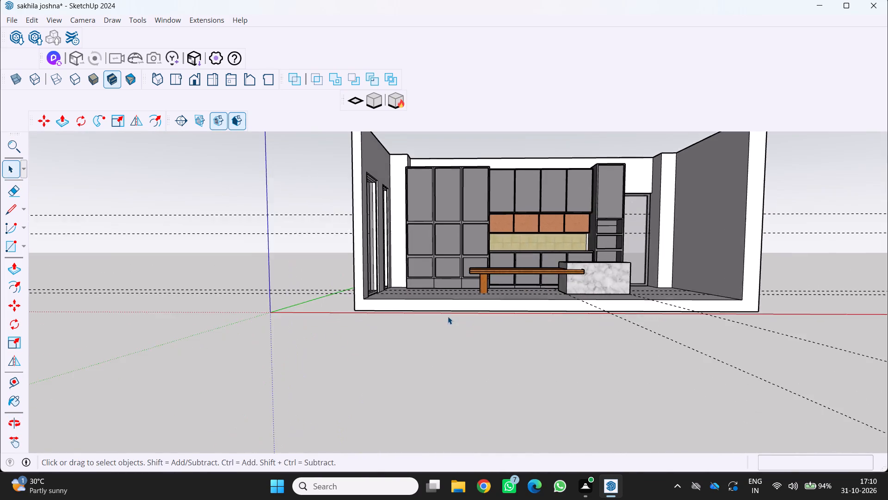
pyautogui.scroll(2, 448, 316)
pyautogui.moveTo(444, 320); pyautogui.dragTo(430, 349, button='middle')
pyautogui.scroll(-6, 429, 349)
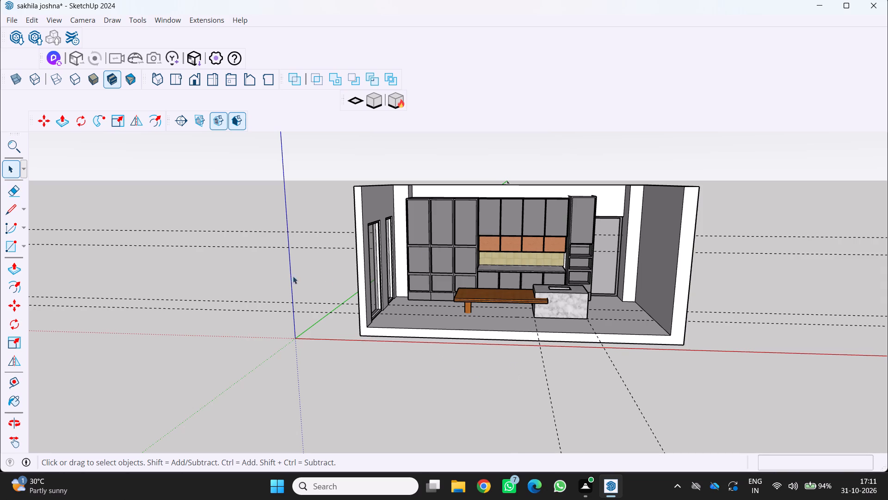
pyautogui.scroll(-4, 506, 310)
pyautogui.moveTo(477, 310); pyautogui.dragTo(389, 353, button='middle')
pyautogui.middleClick(389, 353)
pyautogui.scroll(6, 389, 352)
pyautogui.moveTo(451, 204); pyautogui.dragTo(454, 221, button='middle')
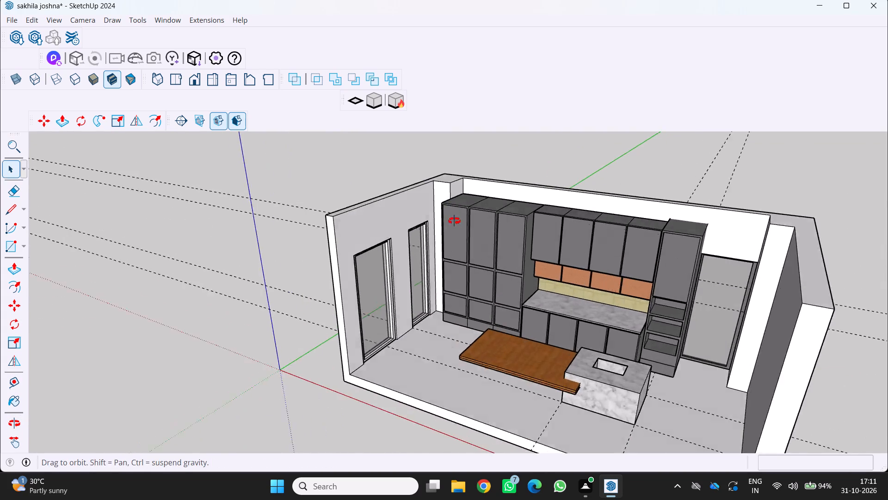
pyautogui.moveTo(454, 221); pyautogui.dragTo(401, 294, button='middle')
pyautogui.middleClick(398, 294)
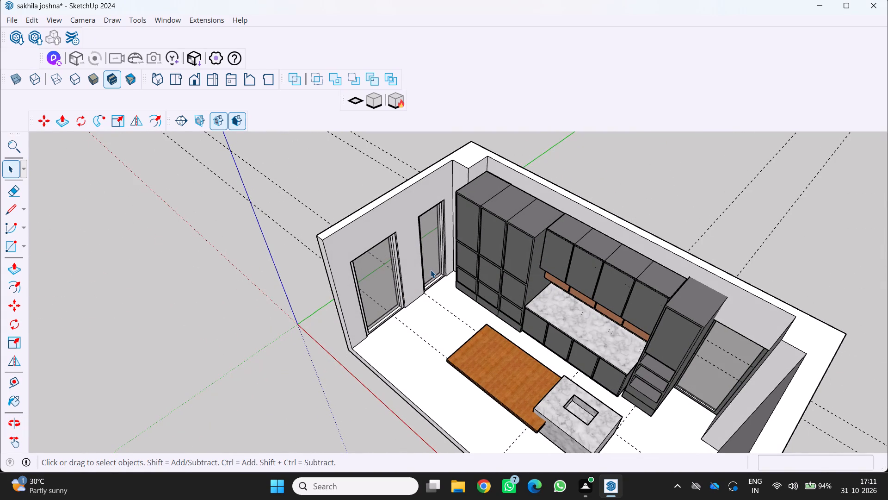
pyautogui.scroll(-4, 426, 227)
pyautogui.moveTo(429, 230); pyautogui.dragTo(516, 159, button='middle')
pyautogui.middleClick(517, 160)
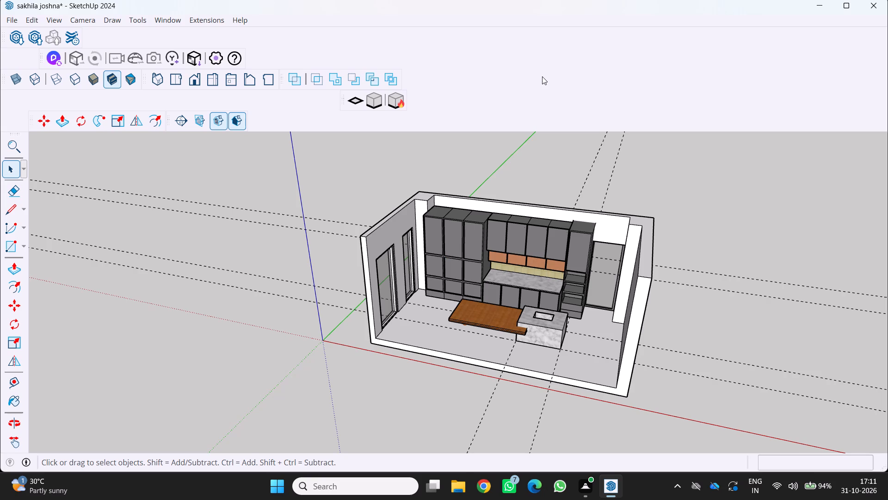
# Examine the wall cabinets above the marble counter up close, towards the tall unit with open shelves.
pyautogui.scroll(-1, 453, 164)
pyautogui.moveTo(487, 208); pyautogui.dragTo(464, 268, button='middle')
pyautogui.middleClick(464, 268)
pyautogui.scroll(3, 588, 231)
pyautogui.moveTo(584, 225); pyautogui.dragTo(623, 214, button='middle')
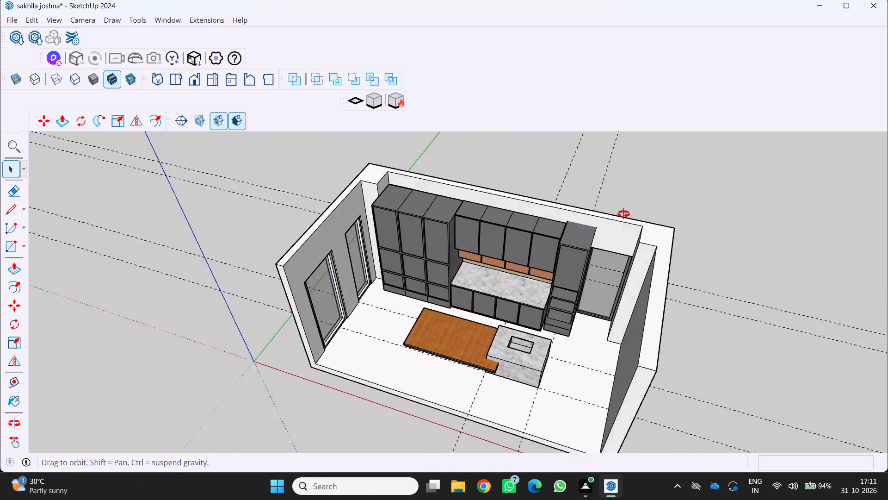
pyautogui.moveTo(623, 214); pyautogui.dragTo(626, 212, button='middle')
pyautogui.scroll(3, 545, 240)
pyautogui.moveTo(542, 214); pyautogui.dragTo(569, 199, button='middle')
pyautogui.middleClick(569, 199)
pyautogui.scroll(4, 579, 221)
pyautogui.moveTo(571, 215); pyautogui.dragTo(570, 199, button='middle')
pyautogui.middleClick(570, 199)
pyautogui.scroll(3, 529, 227)
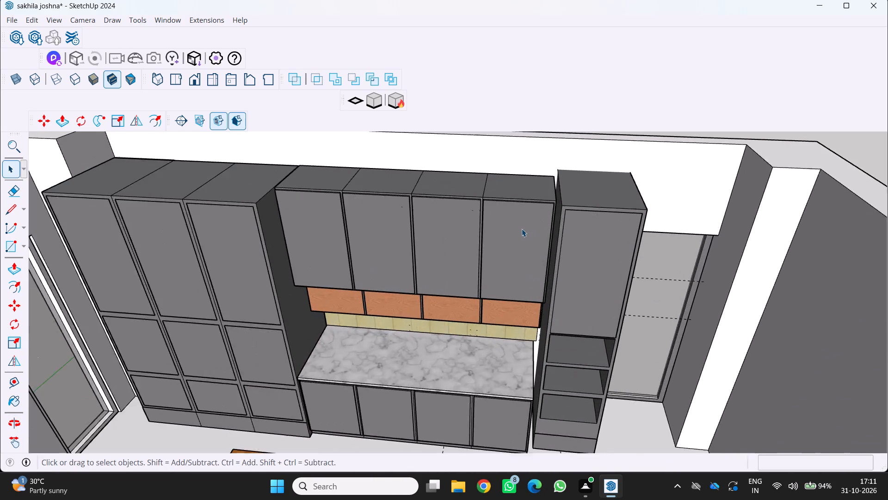
pyautogui.scroll(4, 522, 229)
pyautogui.moveTo(522, 232); pyautogui.dragTo(493, 236, button='middle')
pyautogui.scroll(1, 493, 236)
pyautogui.middleClick(492, 236)
pyautogui.scroll(6, 520, 240)
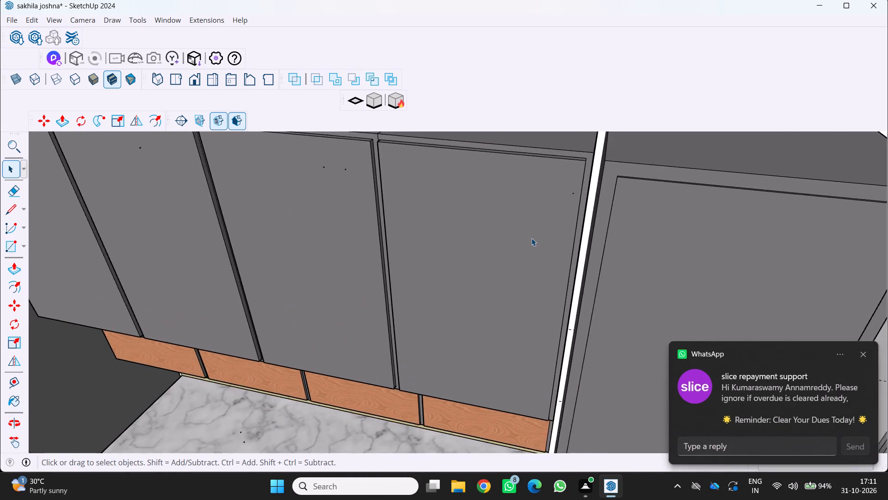
# Open the wall cabinet group and Push/Pull its narrow end face about 0.0836' across the gap to the open-shelf tall unit.
pyautogui.scroll(-4, 531, 238)
pyautogui.moveTo(526, 235); pyautogui.dragTo(506, 255, button='middle')
pyautogui.middleClick(506, 255)
pyautogui.scroll(4, 529, 246)
pyautogui.moveTo(530, 241); pyautogui.dragTo(561, 243, button='middle')
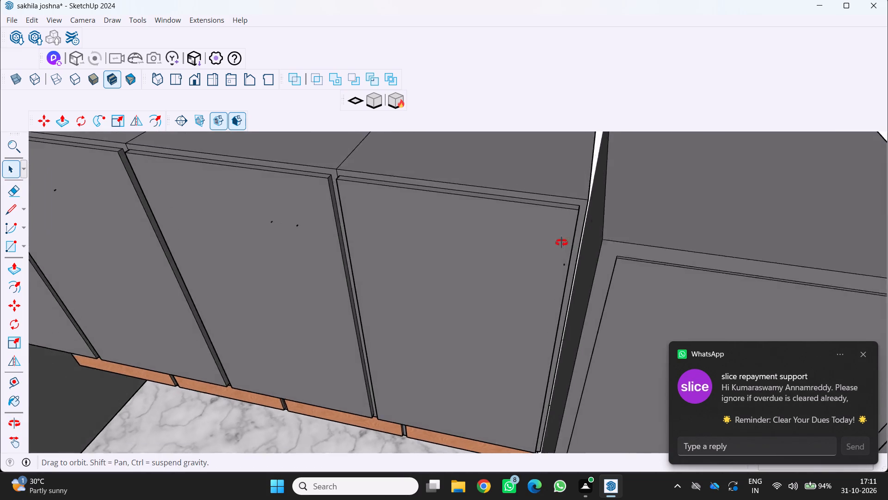
pyautogui.moveTo(561, 243); pyautogui.dragTo(566, 240, button='middle')
pyautogui.middleClick(567, 239)
pyautogui.scroll(2, 580, 234)
pyautogui.moveTo(581, 231); pyautogui.dragTo(561, 246, button='middle')
pyautogui.scroll(2, 565, 245)
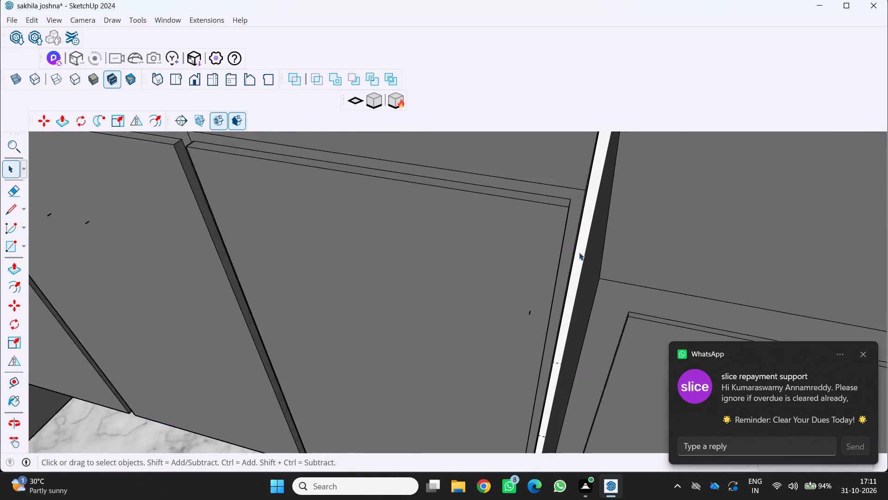
pyautogui.scroll(4, 579, 252)
pyautogui.moveTo(582, 245); pyautogui.dragTo(566, 252, button='middle')
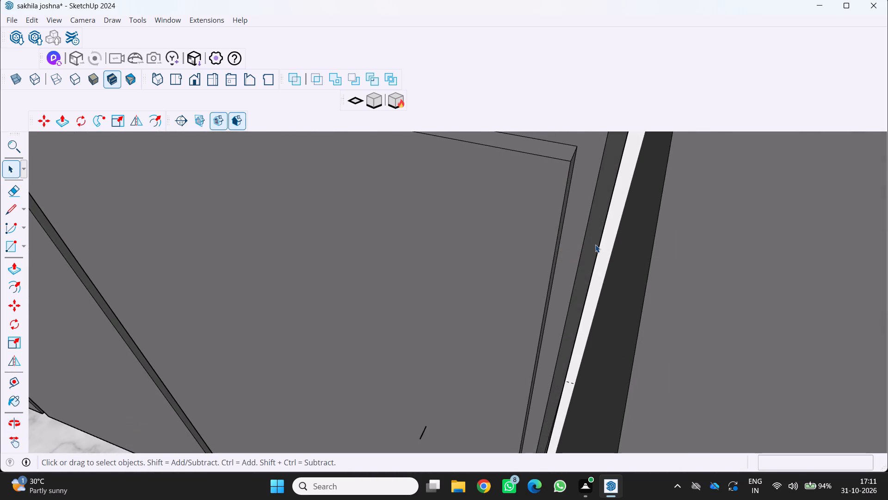
pyautogui.click(595, 244)
pyautogui.click(591, 242)
pyautogui.doubleClick(593, 244)
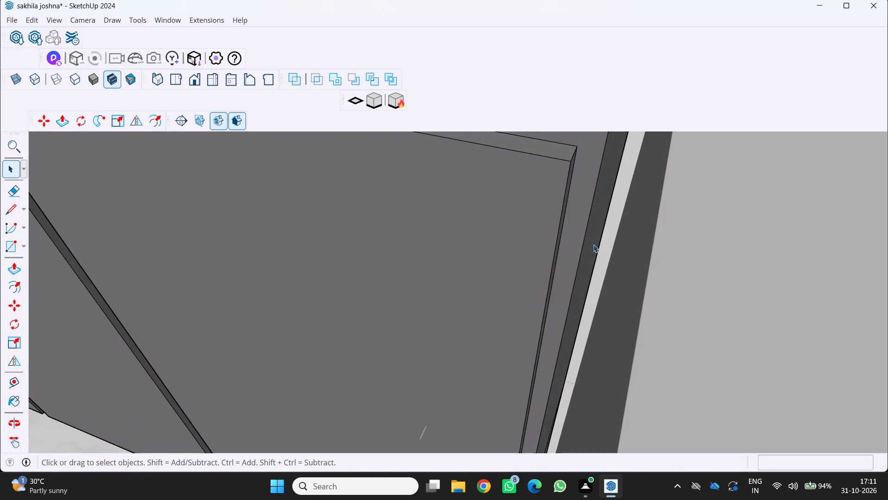
pyautogui.click(593, 243)
pyautogui.doubleClick(593, 243)
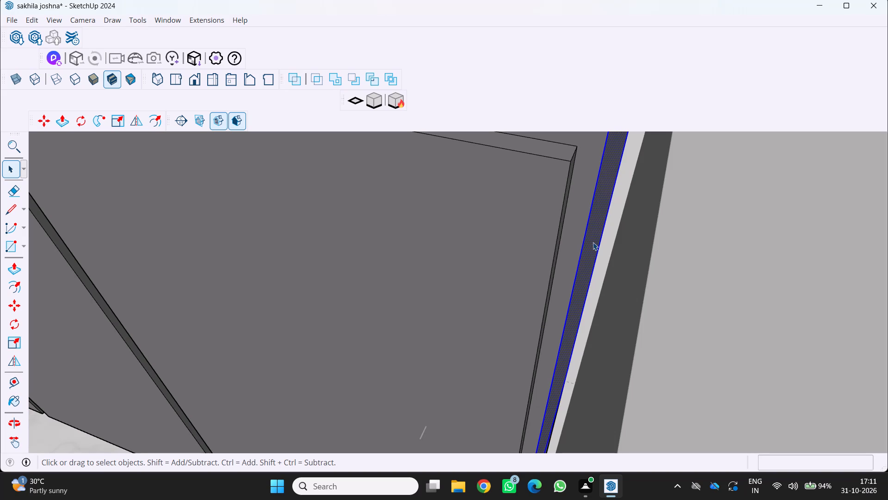
pyautogui.press('p')
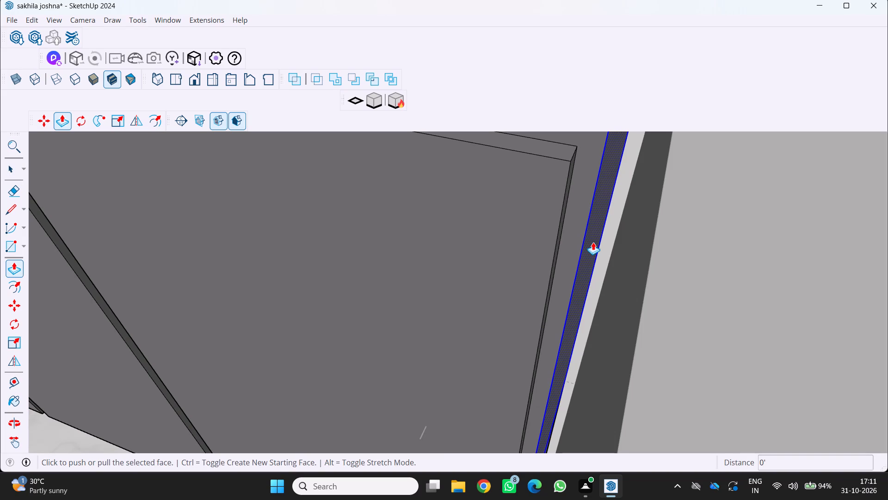
pyautogui.moveTo(591, 243); pyautogui.dragTo(637, 262)
# Examine the extended wall cabinets and the junction with the tall unit, wood-fronted lower row and backsplash.
pyautogui.scroll(-3, 611, 262)
pyautogui.scroll(-2, 566, 232)
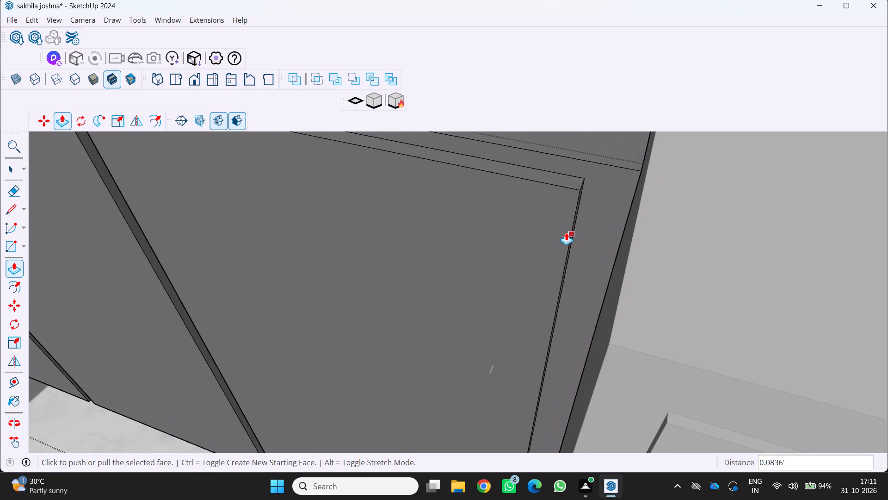
pyautogui.scroll(-3, 566, 232)
pyautogui.moveTo(564, 230); pyautogui.dragTo(642, 186, button='middle')
pyautogui.scroll(-7, 642, 186)
pyautogui.scroll(-3, 552, 207)
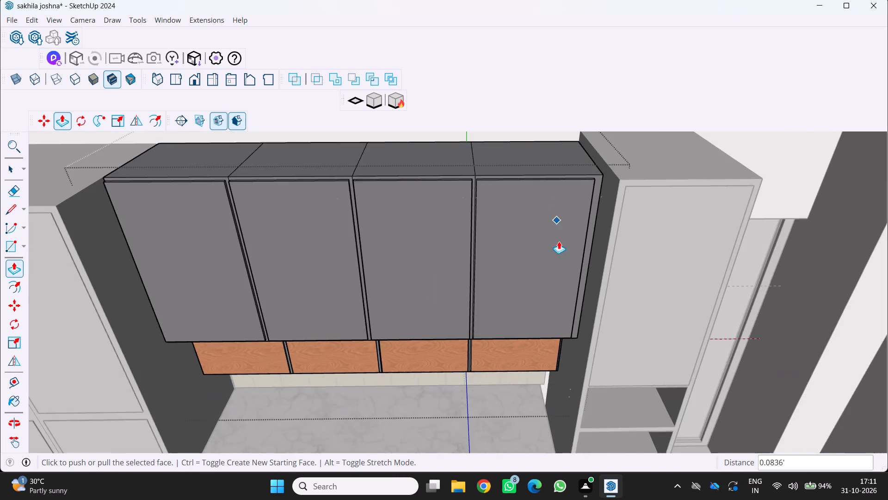
pyautogui.scroll(-5, 559, 241)
pyautogui.moveTo(605, 371); pyautogui.dragTo(550, 320, button='middle')
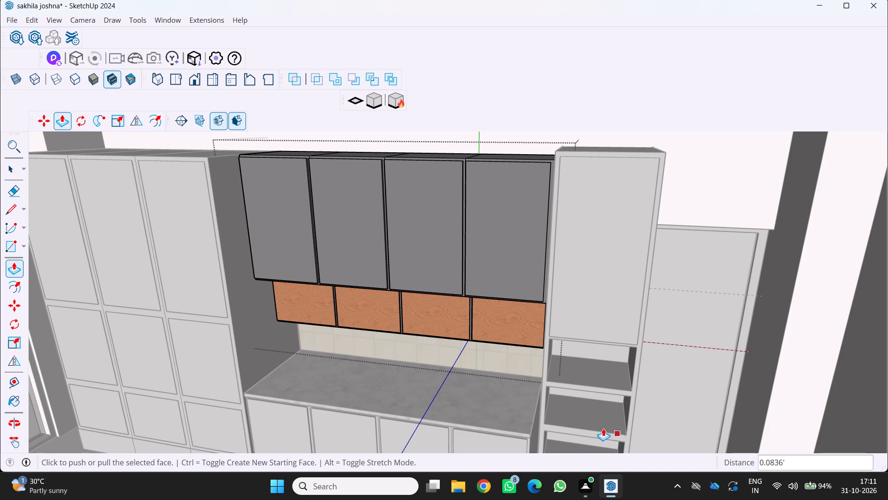
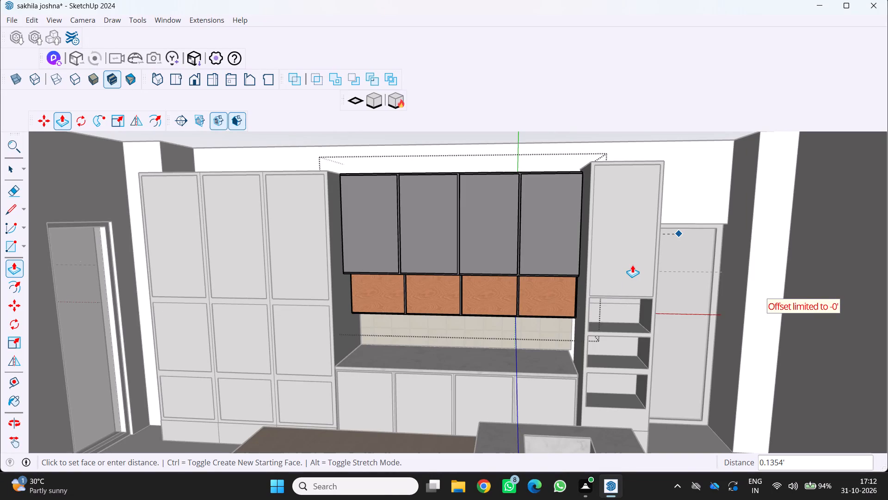
# Close the wall cabinet group and review the kitchen room from the open front and from above.
pyautogui.scroll(-3, 411, 265)
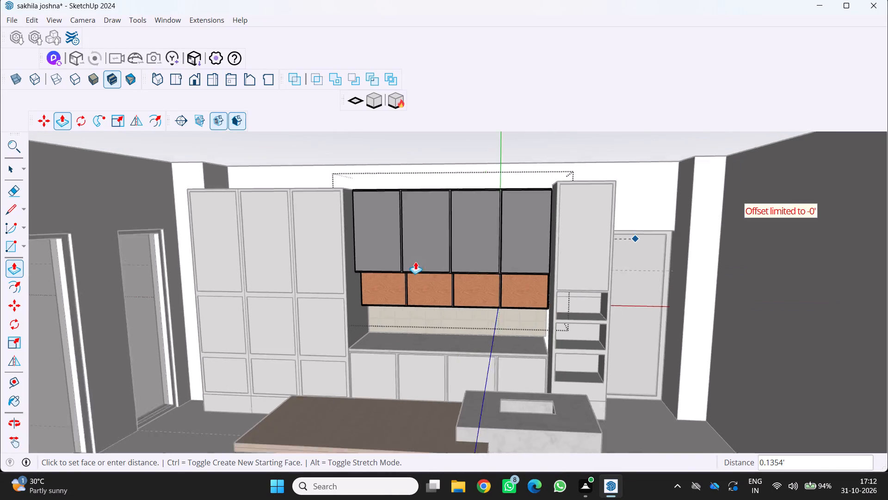
pyautogui.scroll(-2, 415, 262)
pyautogui.moveTo(381, 278); pyautogui.dragTo(419, 269, button='middle')
pyautogui.scroll(-5, 346, 292)
pyautogui.moveTo(330, 276); pyautogui.dragTo(307, 301, button='middle')
pyautogui.scroll(1, 307, 301)
pyautogui.middleClick(306, 302)
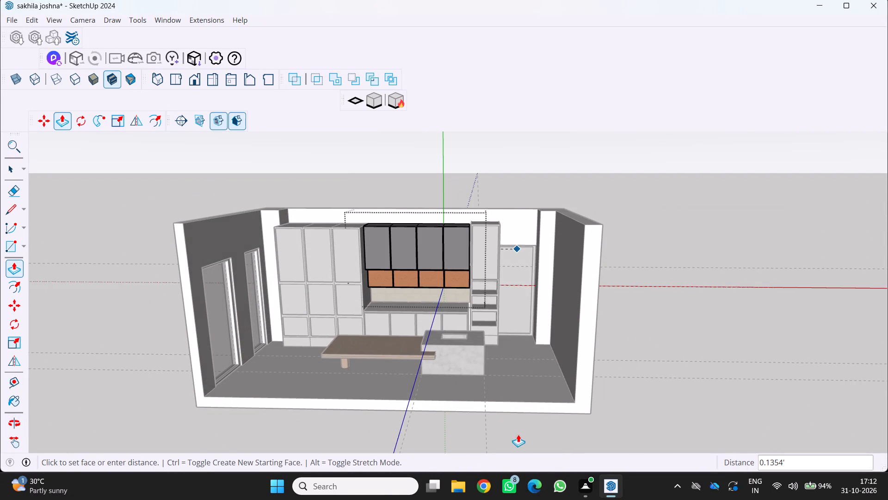
pyautogui.press('space')
pyautogui.press('space')
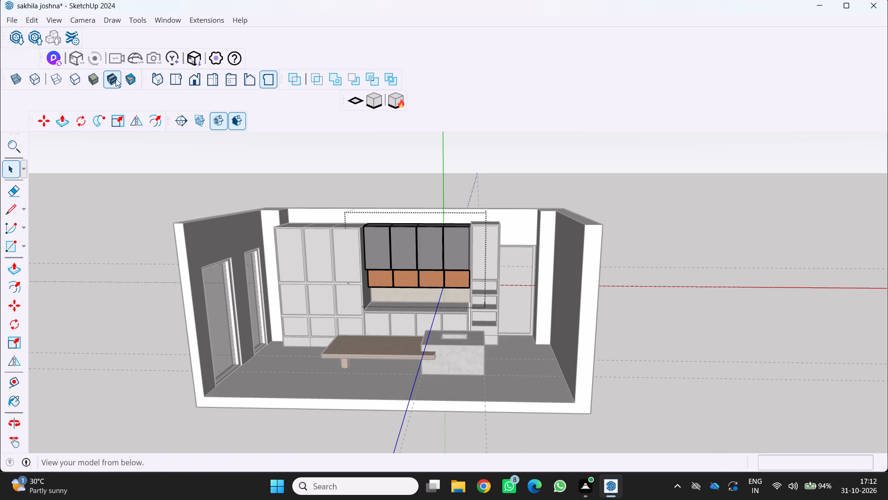
pyautogui.click(230, 436)
pyautogui.moveTo(227, 412); pyautogui.dragTo(246, 384, button='middle')
pyautogui.moveTo(247, 383); pyautogui.dragTo(249, 379, button='middle')
pyautogui.scroll(-3, 266, 324)
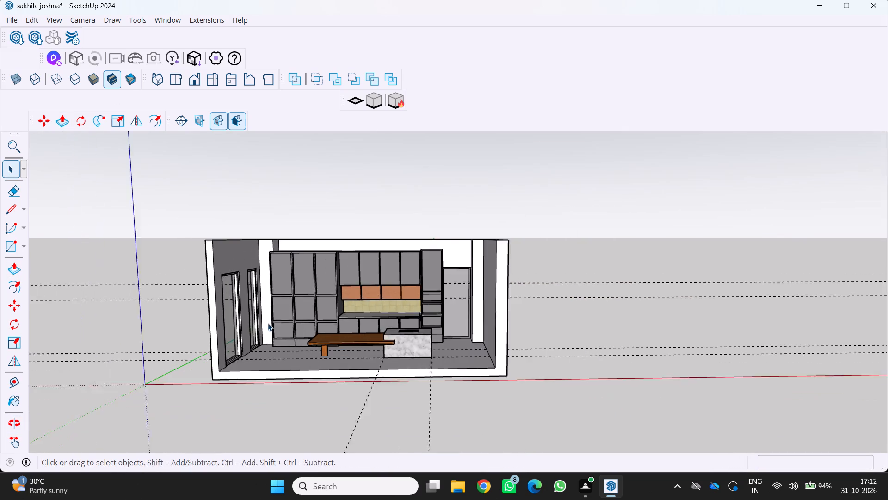
pyautogui.scroll(-1, 268, 323)
pyautogui.moveTo(274, 314); pyautogui.dragTo(299, 385, button='middle')
pyautogui.scroll(2, 294, 367)
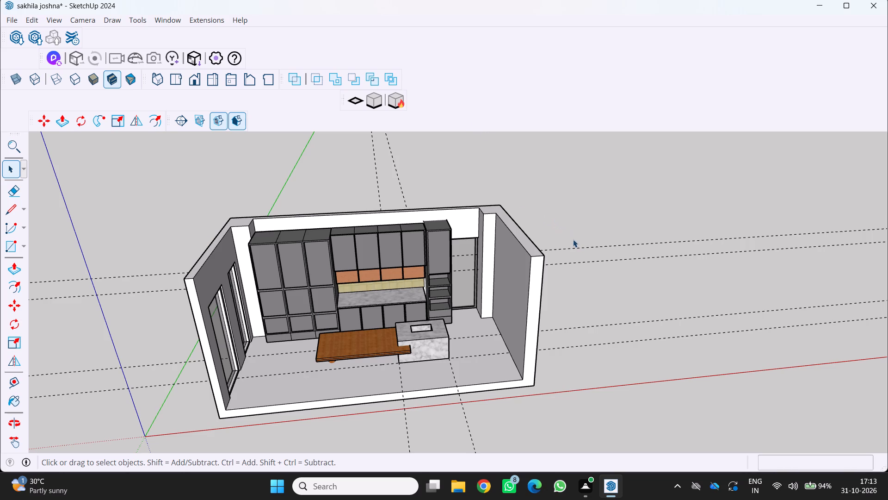
pyautogui.scroll(-1, 555, 235)
pyautogui.moveTo(538, 247); pyautogui.dragTo(493, 238, button='middle')
pyautogui.scroll(3, 462, 248)
pyautogui.moveTo(440, 238); pyautogui.dragTo(498, 262, button='middle')
pyautogui.middleClick(500, 262)
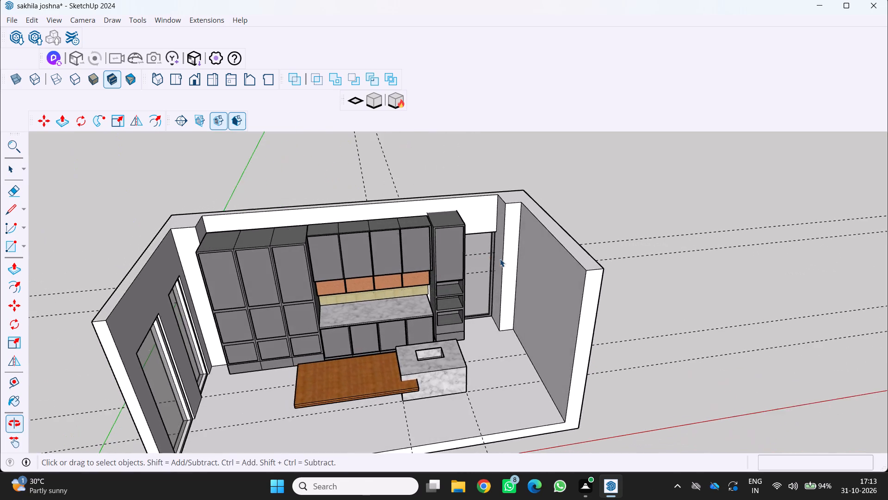
# Open the tall cabinet group, Push/Pull the open-shelf unit's top face down about 0.0965', and close the group.
pyautogui.scroll(3, 462, 240)
pyautogui.moveTo(458, 236); pyautogui.dragTo(501, 244, button='middle')
pyautogui.scroll(5, 438, 217)
pyautogui.moveTo(408, 206); pyautogui.dragTo(472, 186, button='middle')
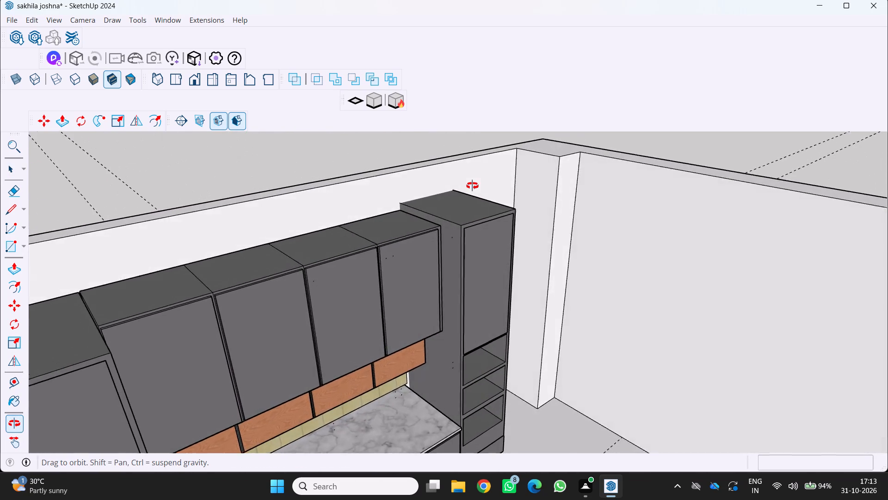
pyautogui.moveTo(472, 186); pyautogui.dragTo(480, 175, button='middle')
pyautogui.click(462, 202)
pyautogui.doubleClick(457, 204)
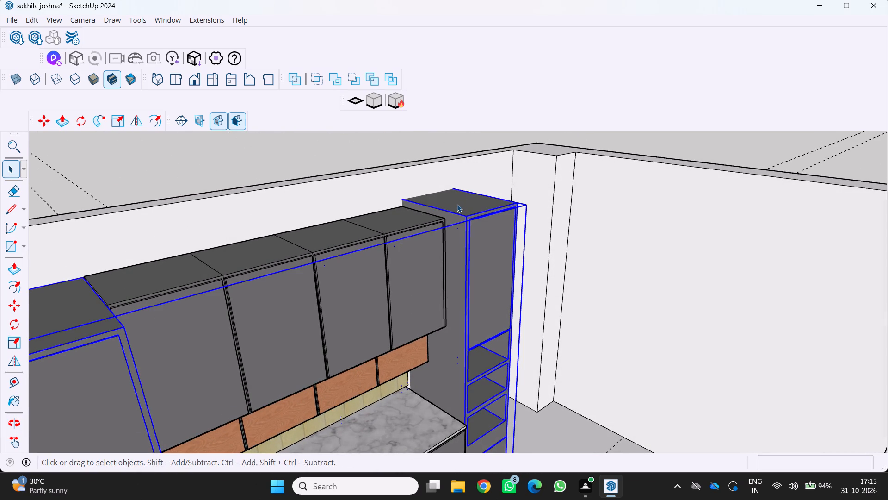
pyautogui.click(457, 204)
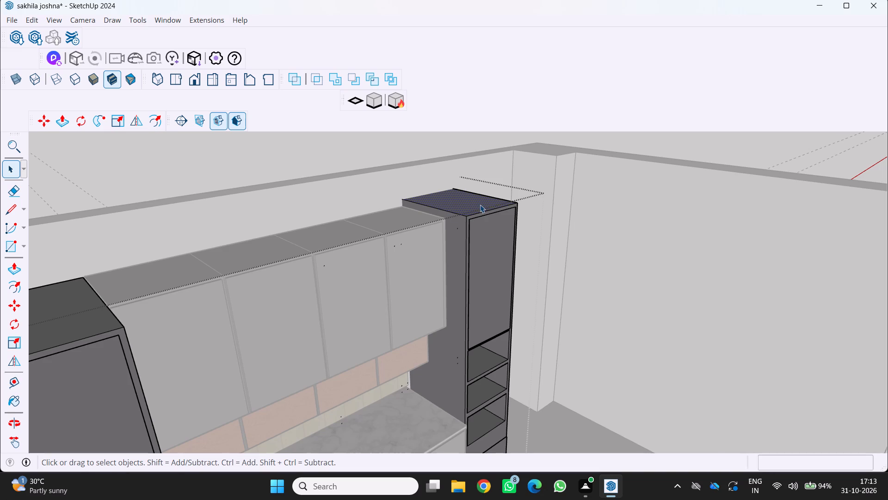
pyautogui.press('p')
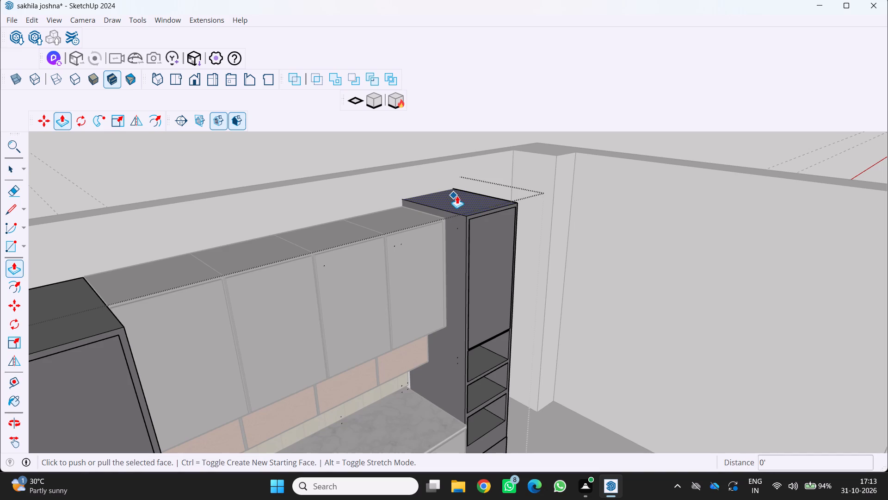
pyautogui.moveTo(462, 199); pyautogui.dragTo(465, 210)
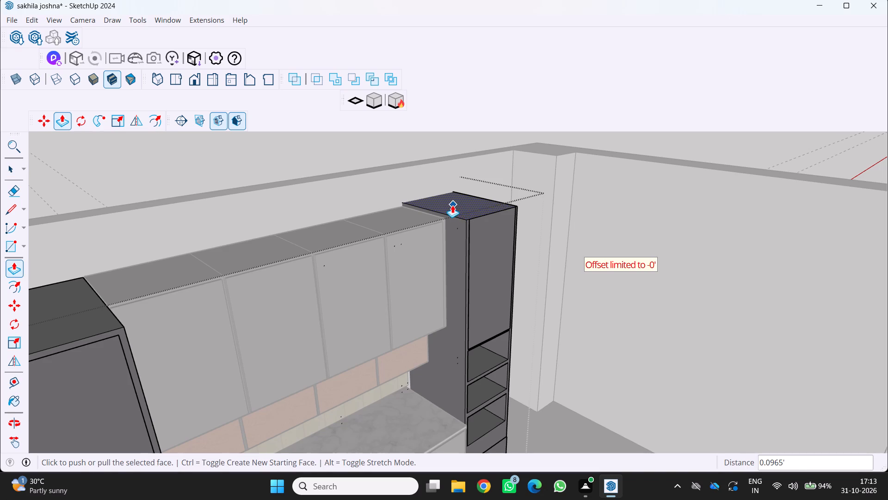
pyautogui.scroll(-4, 452, 205)
pyautogui.moveTo(310, 190); pyautogui.dragTo(281, 177, button='middle')
pyautogui.scroll(-3, 281, 177)
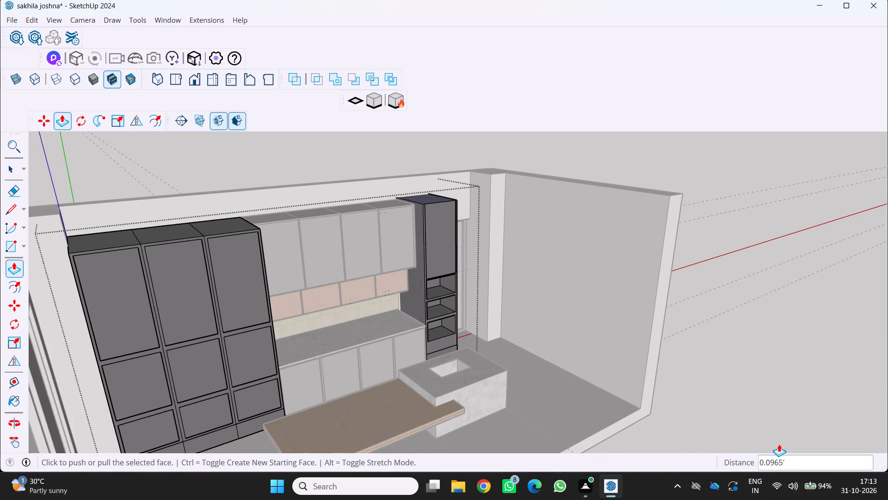
pyautogui.click(776, 350)
pyautogui.moveTo(768, 348); pyautogui.dragTo(716, 333, button='middle')
pyautogui.press('space')
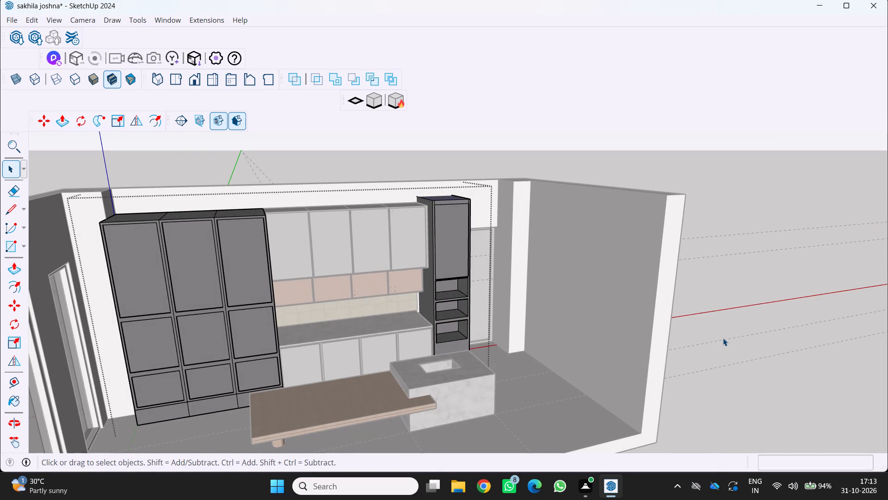
pyautogui.click(708, 306)
# Review the room from several angles, checking the lowered tall unit, cabinet tops, windows, island and open ceiling.
pyautogui.moveTo(681, 278); pyautogui.dragTo(540, 258, button='middle')
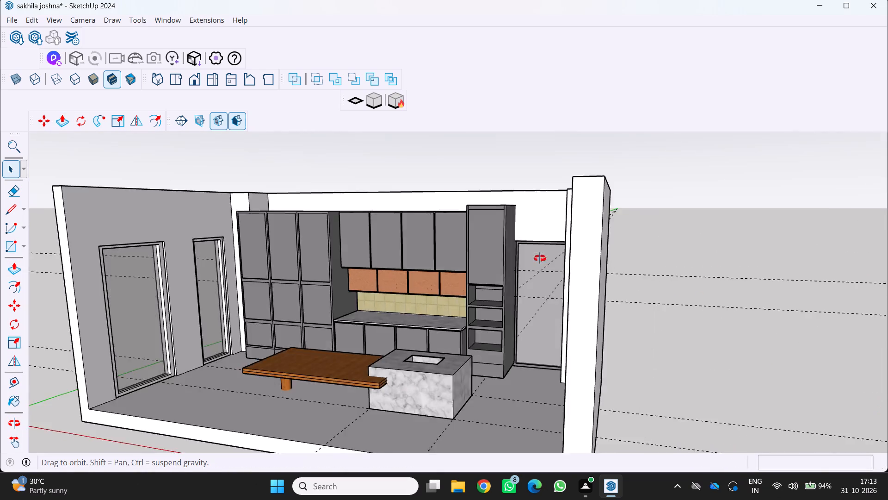
pyautogui.moveTo(540, 258); pyautogui.dragTo(583, 209, button='middle')
pyautogui.middleClick(585, 209)
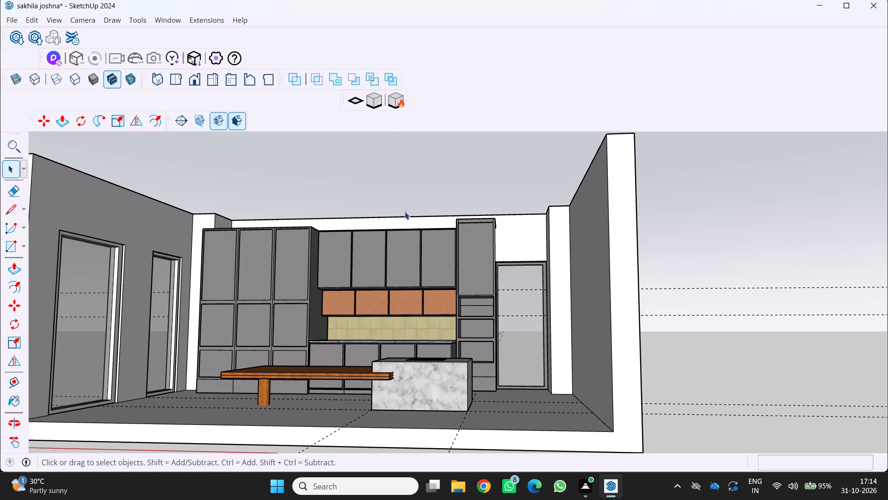
pyautogui.scroll(-2, 409, 216)
pyautogui.moveTo(406, 219); pyautogui.dragTo(463, 275, button='middle')
pyautogui.scroll(-2, 463, 275)
pyautogui.moveTo(399, 245); pyautogui.dragTo(286, 312, button='middle')
pyautogui.moveTo(245, 208); pyautogui.dragTo(303, 209, button='middle')
pyautogui.scroll(1, 303, 209)
pyautogui.moveTo(303, 209); pyautogui.dragTo(348, 171, button='middle')
pyautogui.scroll(-2, 314, 204)
pyautogui.moveTo(314, 216); pyautogui.dragTo(321, 173, button='middle')
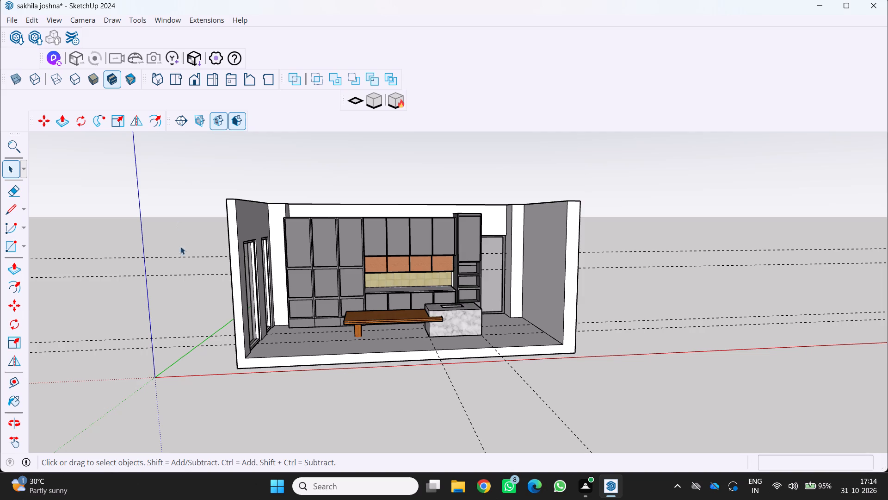
pyautogui.scroll(-1, 213, 250)
pyautogui.moveTo(230, 257); pyautogui.dragTo(128, 297, button='middle')
pyautogui.moveTo(244, 285); pyautogui.dragTo(309, 336, button='middle')
pyautogui.middleClick(309, 336)
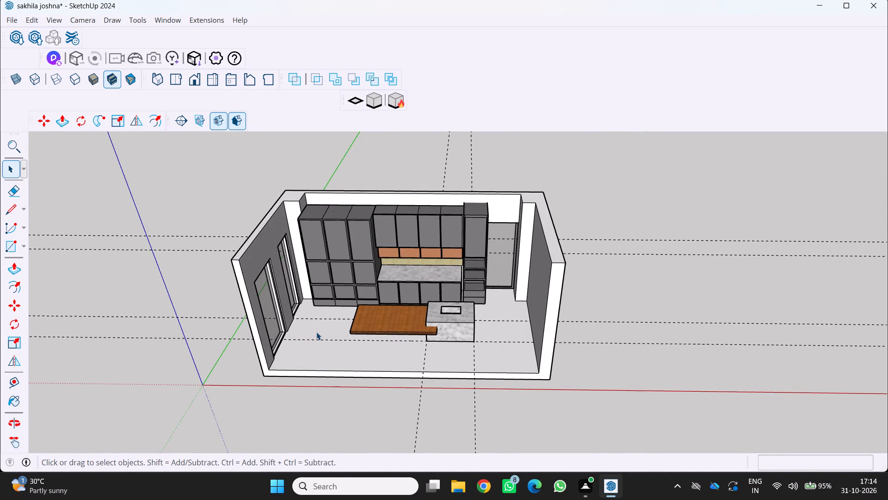
pyautogui.moveTo(315, 204); pyautogui.dragTo(337, 224, button='middle')
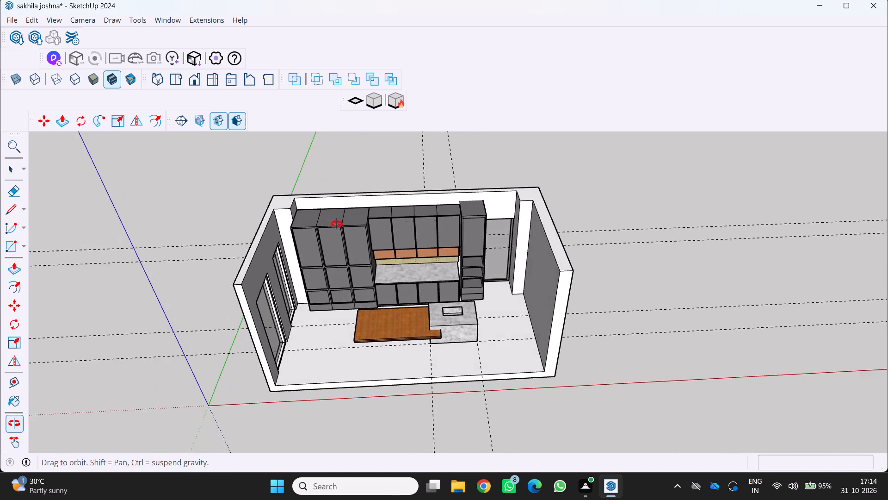
pyautogui.moveTo(337, 224); pyautogui.dragTo(344, 232, button='middle')
pyautogui.middleClick(347, 237)
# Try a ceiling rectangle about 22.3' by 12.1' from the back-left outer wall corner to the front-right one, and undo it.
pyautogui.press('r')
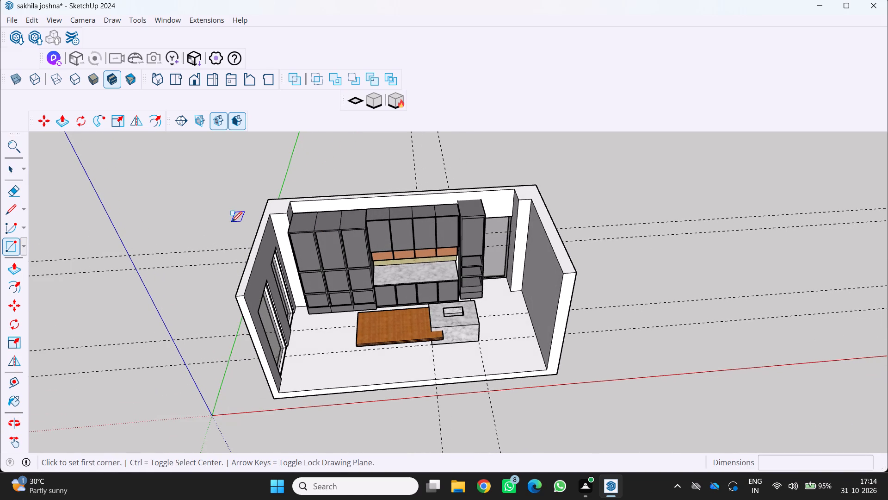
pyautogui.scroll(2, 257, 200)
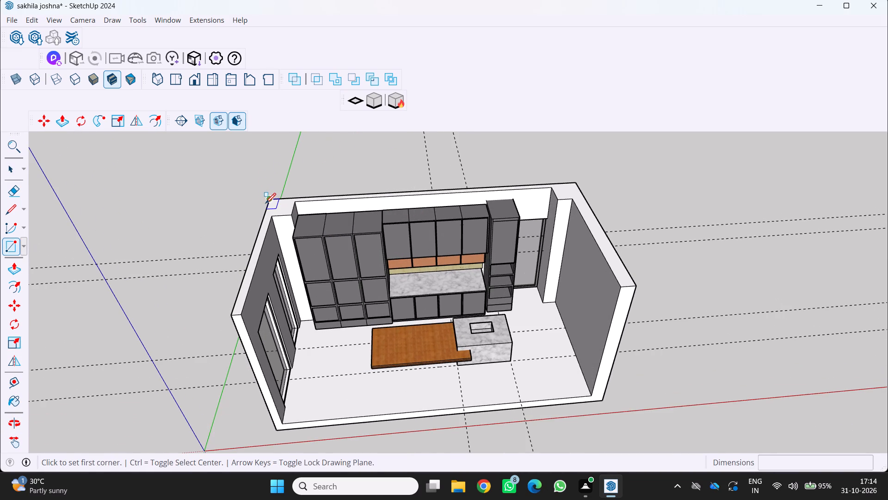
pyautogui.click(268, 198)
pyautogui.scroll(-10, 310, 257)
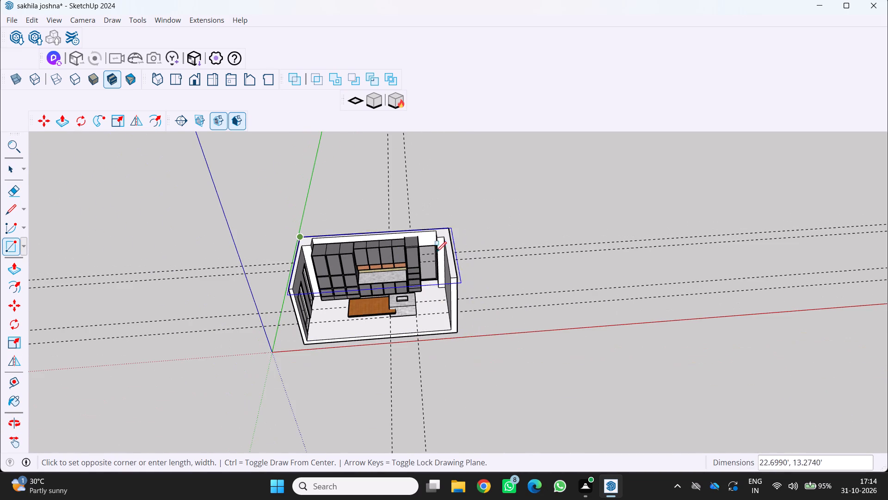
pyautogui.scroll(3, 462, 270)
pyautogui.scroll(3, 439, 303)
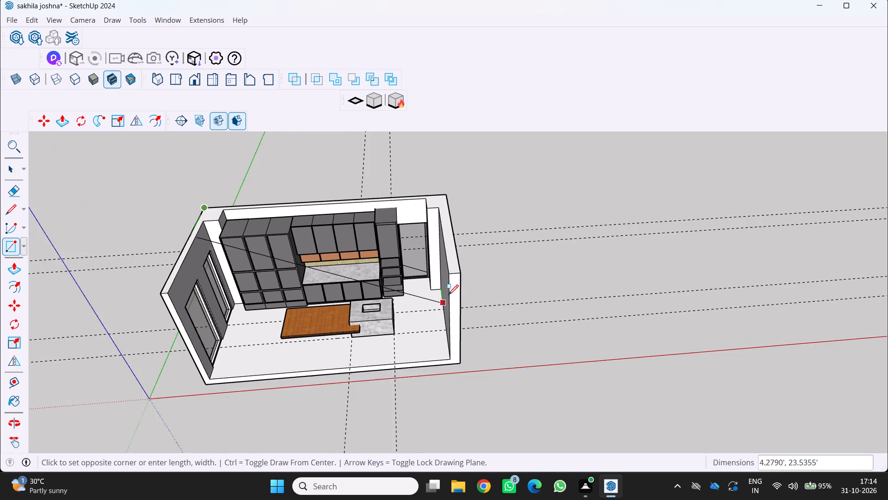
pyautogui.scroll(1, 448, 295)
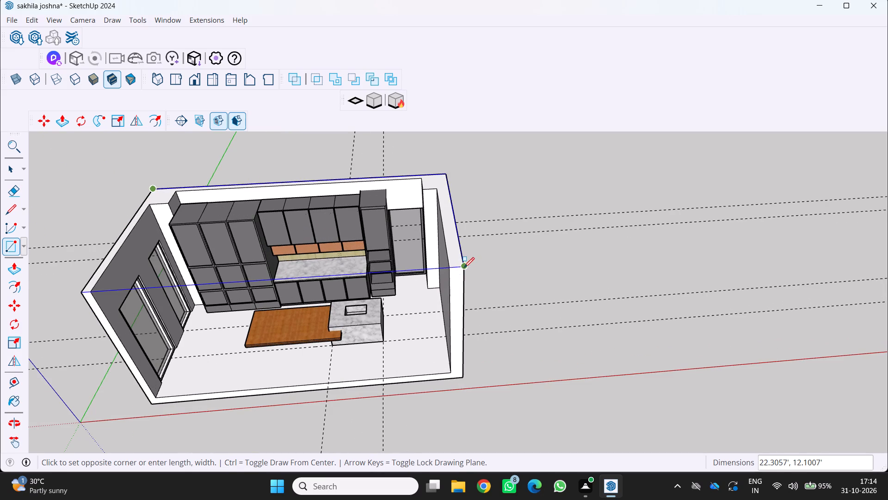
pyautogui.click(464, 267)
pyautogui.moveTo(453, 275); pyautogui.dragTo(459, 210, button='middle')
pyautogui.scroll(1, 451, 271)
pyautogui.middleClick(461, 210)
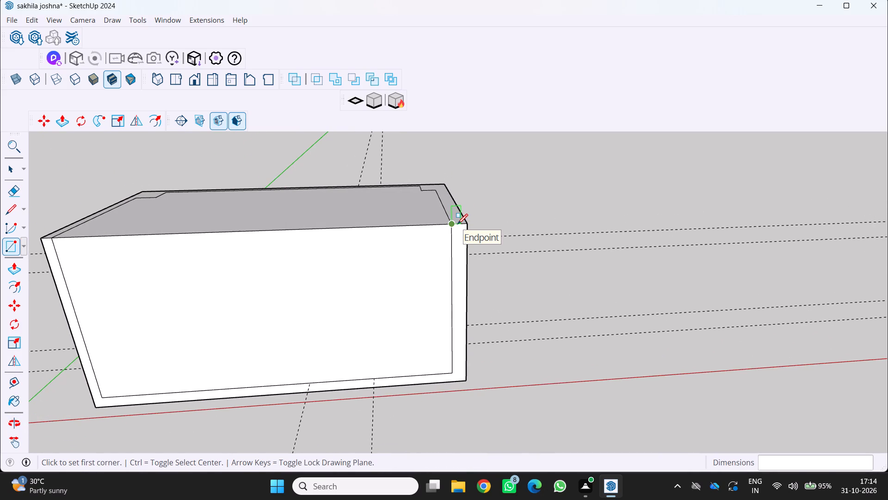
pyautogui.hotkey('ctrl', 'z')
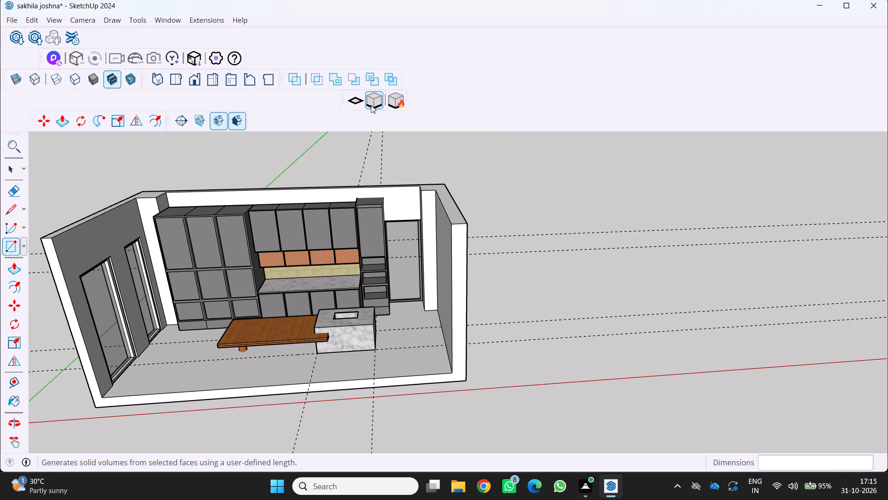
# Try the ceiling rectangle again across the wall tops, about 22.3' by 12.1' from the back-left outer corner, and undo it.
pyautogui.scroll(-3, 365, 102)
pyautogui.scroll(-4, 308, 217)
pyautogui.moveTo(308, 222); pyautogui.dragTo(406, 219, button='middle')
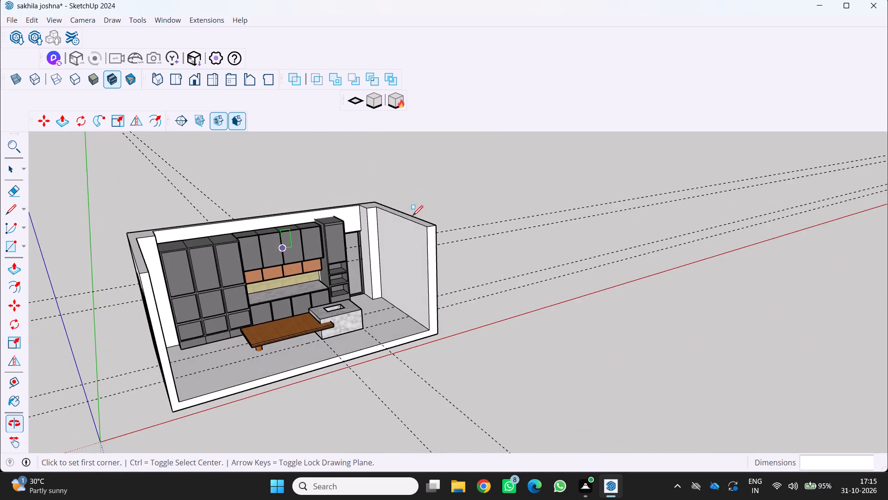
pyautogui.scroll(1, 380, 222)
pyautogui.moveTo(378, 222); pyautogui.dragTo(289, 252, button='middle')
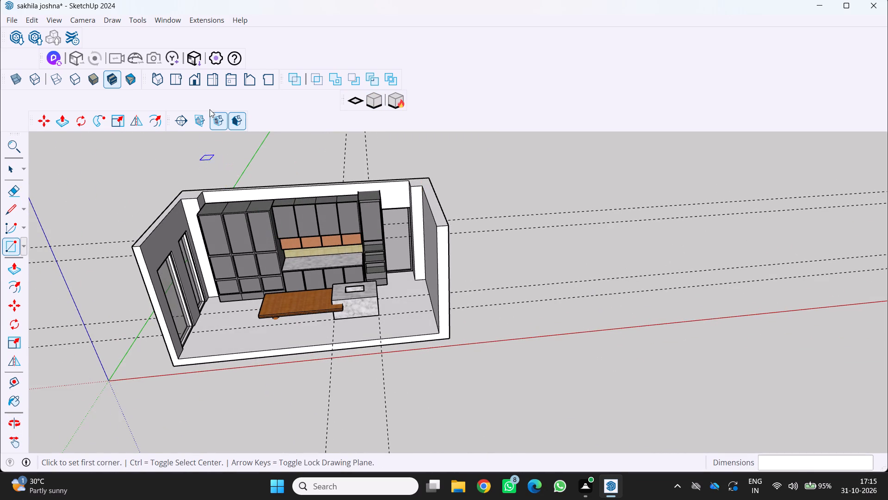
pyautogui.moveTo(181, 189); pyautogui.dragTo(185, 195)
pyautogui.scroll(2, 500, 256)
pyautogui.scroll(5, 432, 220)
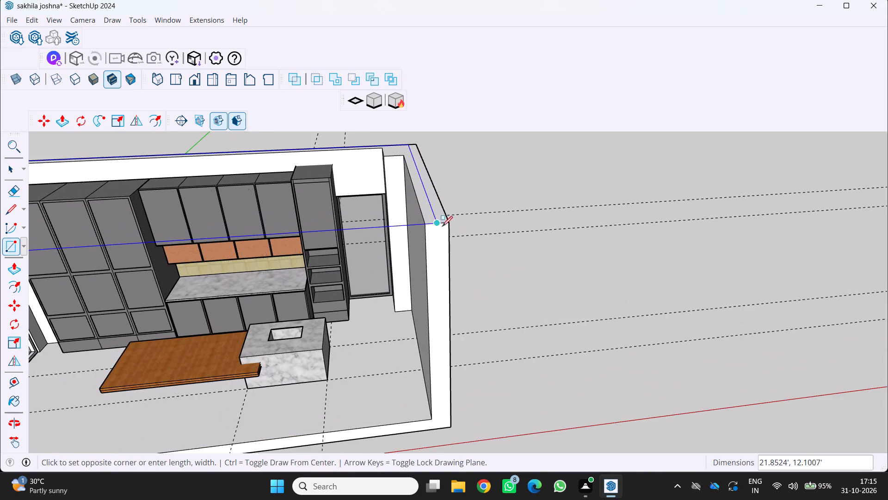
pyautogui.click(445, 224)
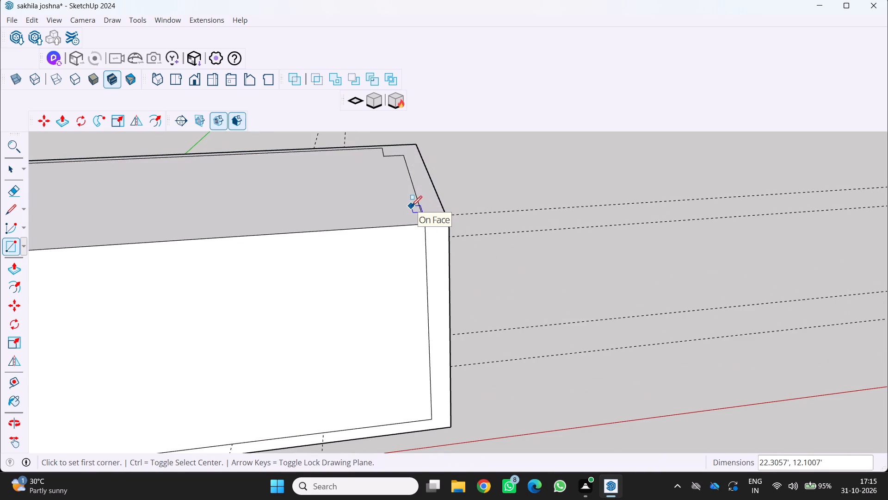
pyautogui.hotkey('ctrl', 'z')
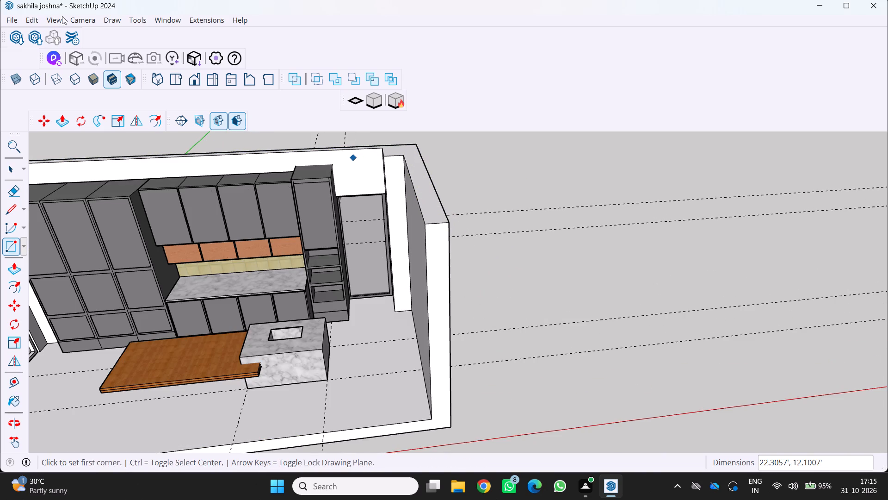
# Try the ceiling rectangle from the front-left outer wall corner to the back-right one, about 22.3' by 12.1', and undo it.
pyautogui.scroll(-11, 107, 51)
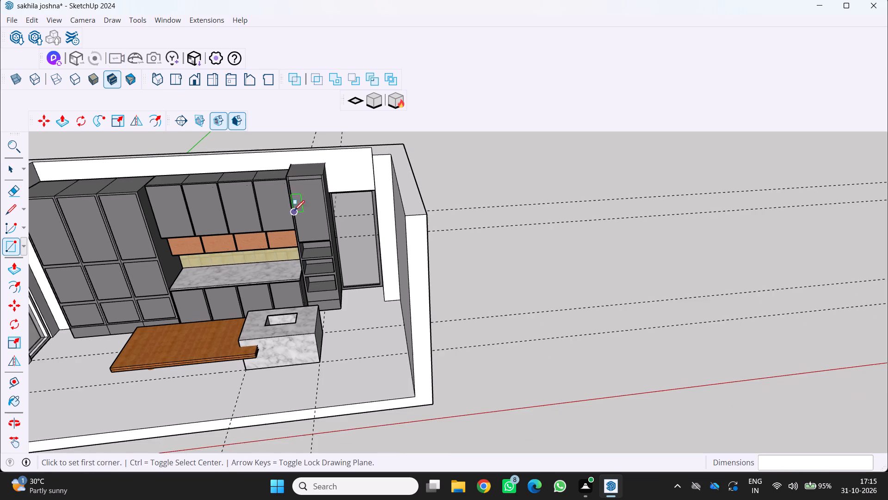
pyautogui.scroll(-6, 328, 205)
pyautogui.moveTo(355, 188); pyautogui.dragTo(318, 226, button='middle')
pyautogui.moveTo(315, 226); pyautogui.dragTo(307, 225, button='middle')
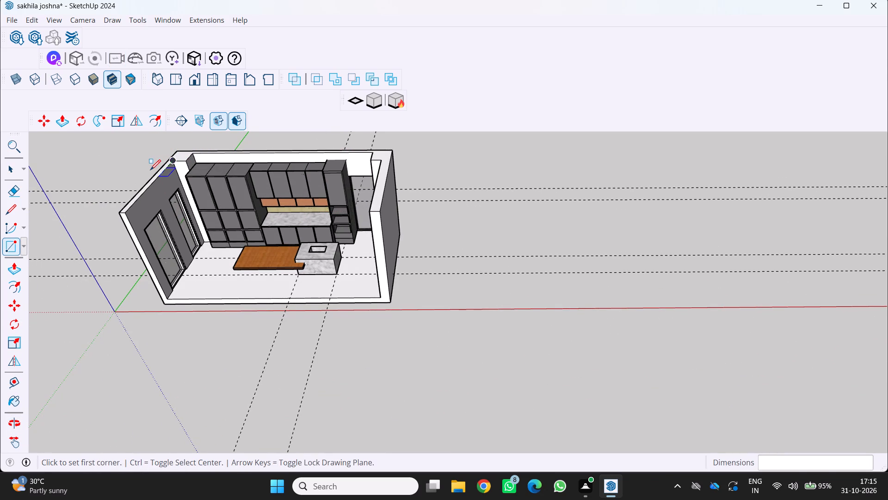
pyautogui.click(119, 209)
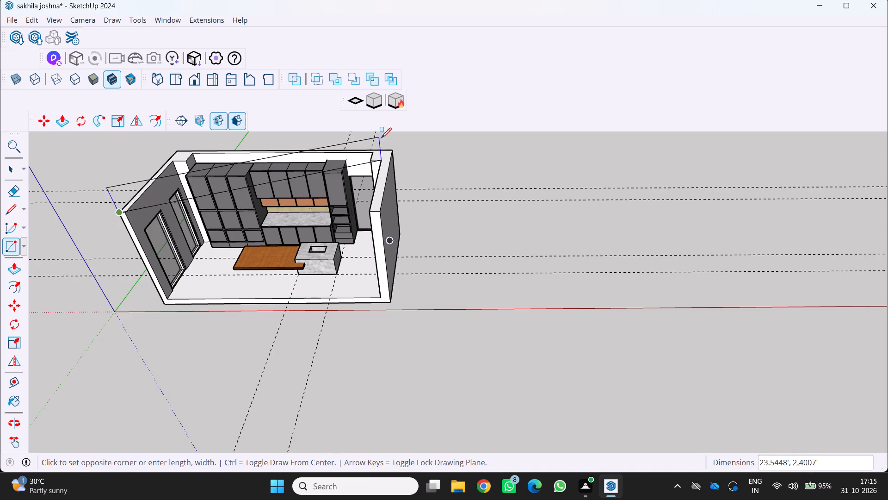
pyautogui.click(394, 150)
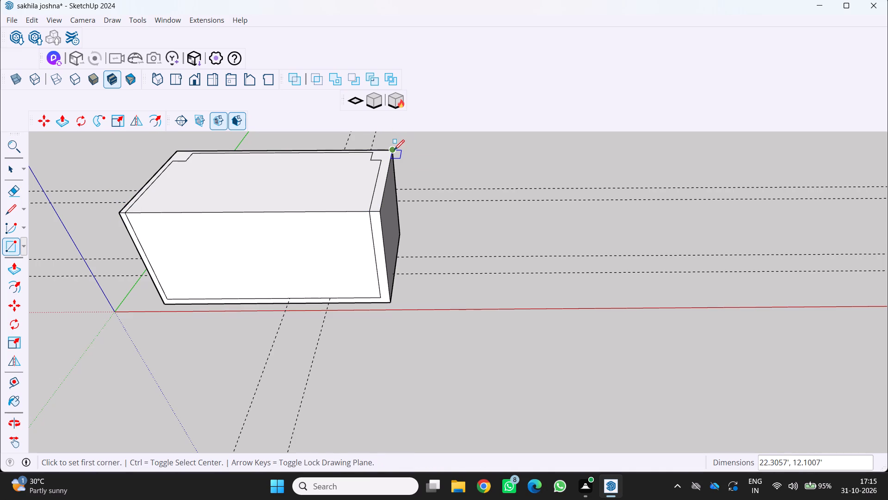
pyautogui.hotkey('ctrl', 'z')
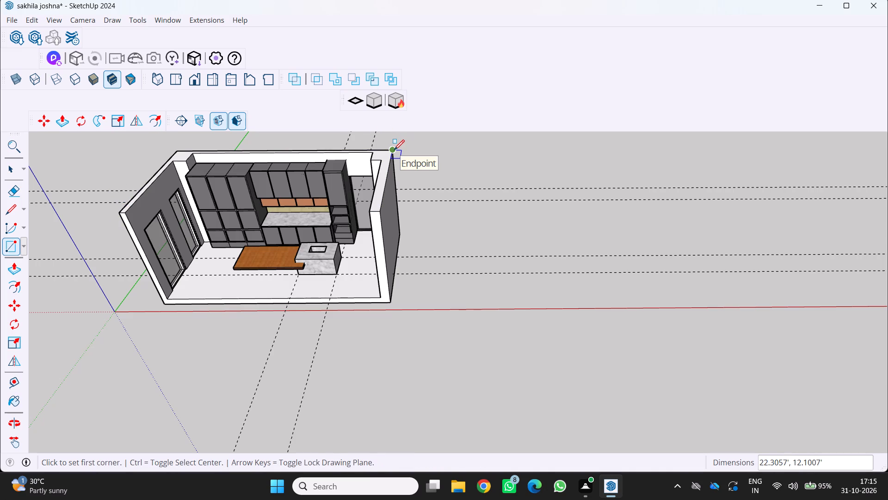
# Examine the open-topped room from several sides and heights, checking the wall tops, corners, cabinets, windows and island.
pyautogui.scroll(-2, 444, 265)
pyautogui.moveTo(461, 266); pyautogui.dragTo(647, 249, button='middle')
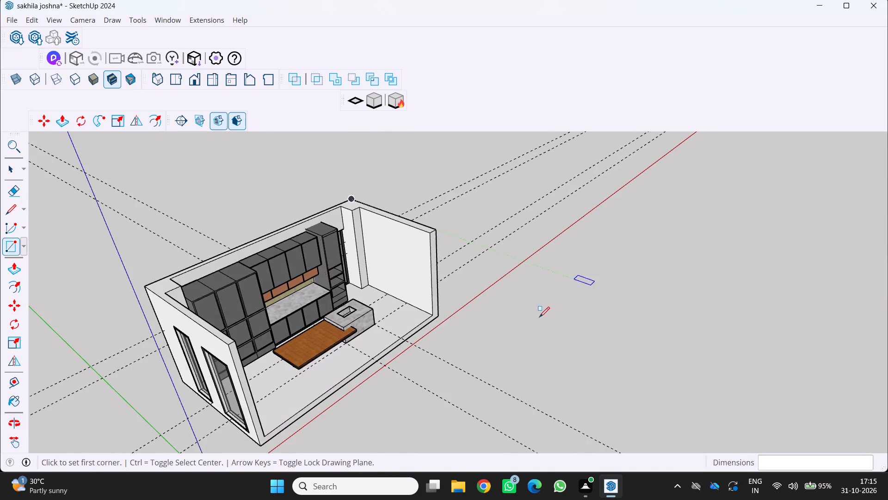
pyautogui.moveTo(511, 334); pyautogui.dragTo(407, 307, button='middle')
pyautogui.middleClick(407, 307)
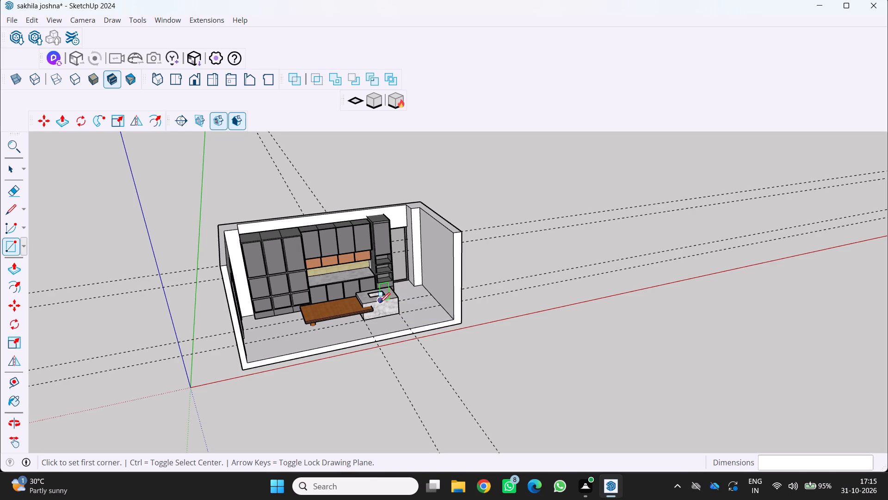
pyautogui.moveTo(382, 303); pyautogui.dragTo(355, 249, button='middle')
pyautogui.scroll(1, 362, 279)
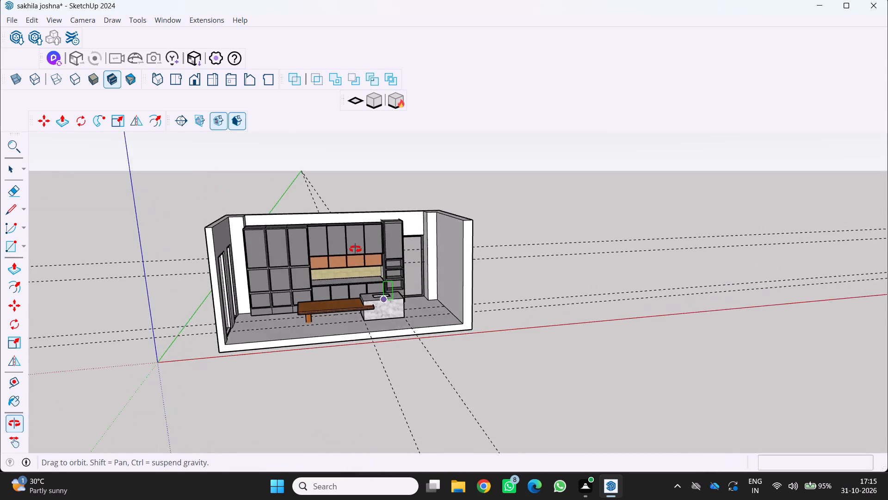
pyautogui.moveTo(355, 249); pyautogui.dragTo(353, 242, button='middle')
pyautogui.scroll(2, 303, 319)
pyautogui.moveTo(341, 300); pyautogui.dragTo(303, 374, button='middle')
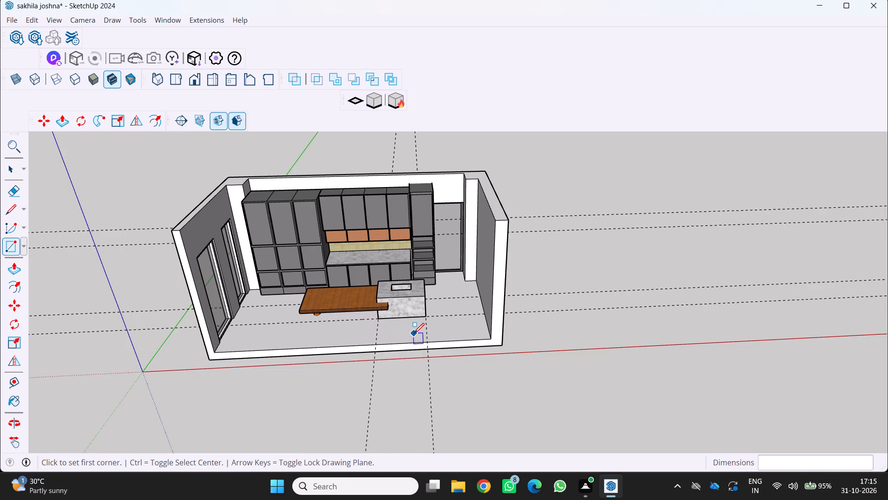
pyautogui.scroll(-1, 413, 342)
pyautogui.moveTo(350, 318); pyautogui.dragTo(329, 311, button='middle')
pyautogui.scroll(-2, 329, 311)
pyautogui.moveTo(355, 312); pyautogui.dragTo(261, 424, button='middle')
pyautogui.middleClick(260, 424)
pyautogui.moveTo(383, 346); pyautogui.dragTo(551, 235, button='middle')
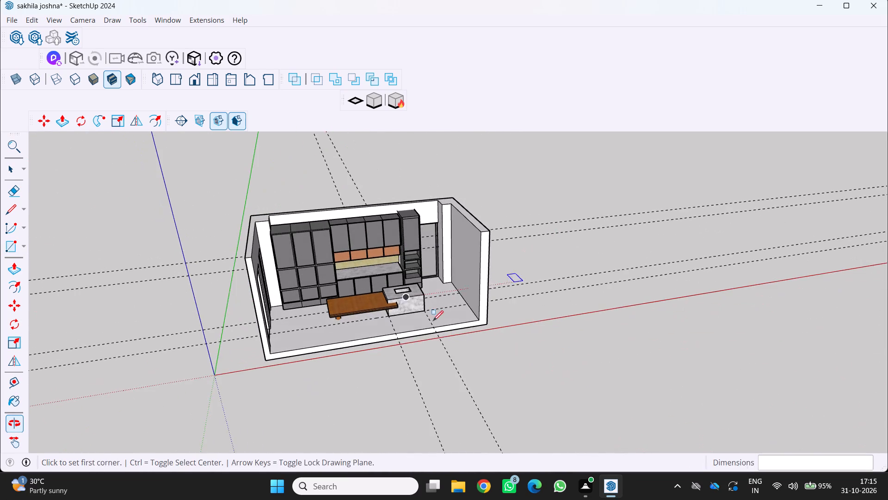
pyautogui.moveTo(382, 330); pyautogui.dragTo(386, 292, button='middle')
pyautogui.moveTo(387, 288); pyautogui.dragTo(387, 274, button='middle')
pyautogui.middleClick(387, 273)
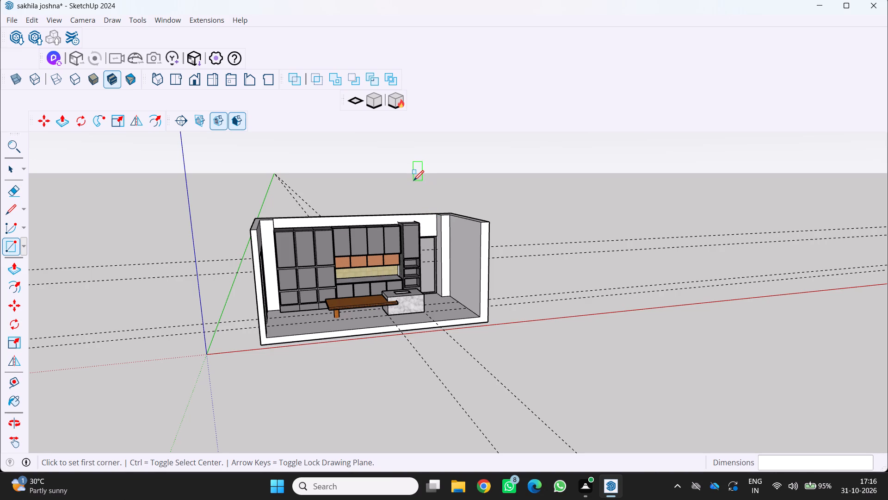
pyautogui.scroll(-2, 423, 186)
pyautogui.moveTo(431, 245); pyautogui.dragTo(313, 309, button='middle')
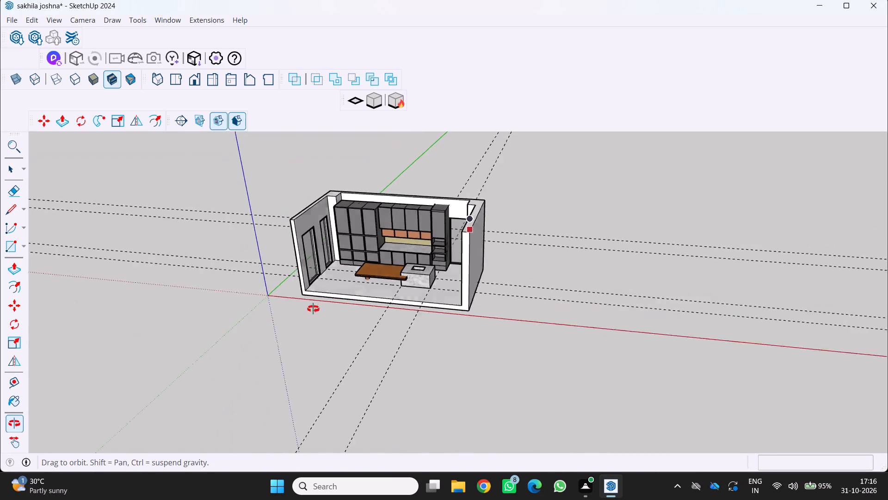
pyautogui.moveTo(313, 309); pyautogui.dragTo(312, 311, button='middle')
pyautogui.moveTo(493, 159); pyautogui.dragTo(307, 241, button='middle')
pyautogui.moveTo(425, 262); pyautogui.dragTo(348, 246, button='middle')
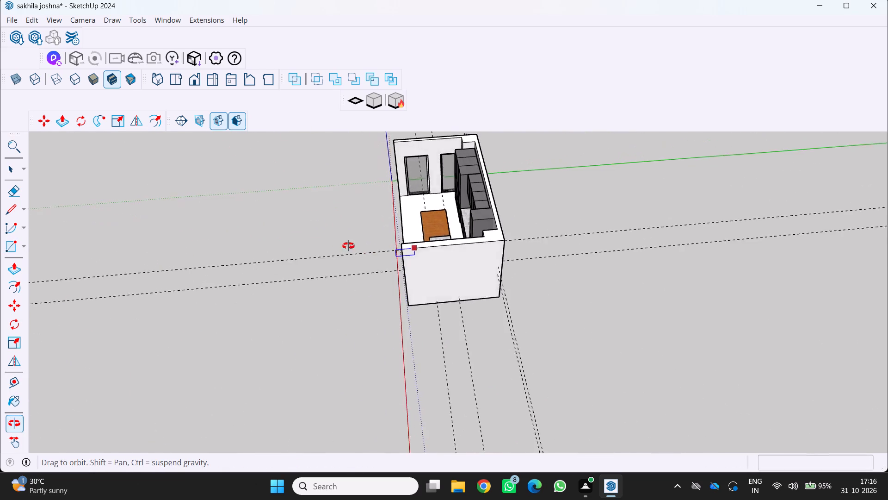
pyautogui.moveTo(348, 246); pyautogui.dragTo(351, 281, button='middle')
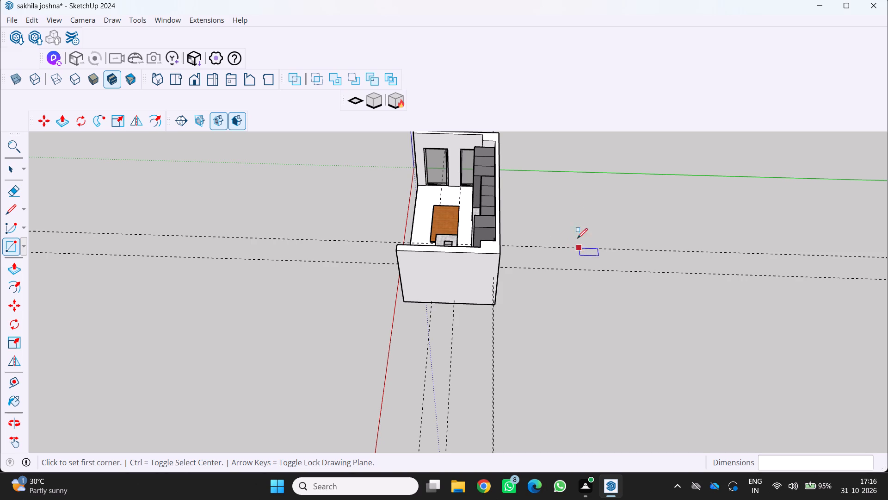
pyautogui.moveTo(532, 224); pyautogui.dragTo(715, 200, button='middle')
pyautogui.scroll(-1, 535, 225)
pyautogui.middleClick(715, 200)
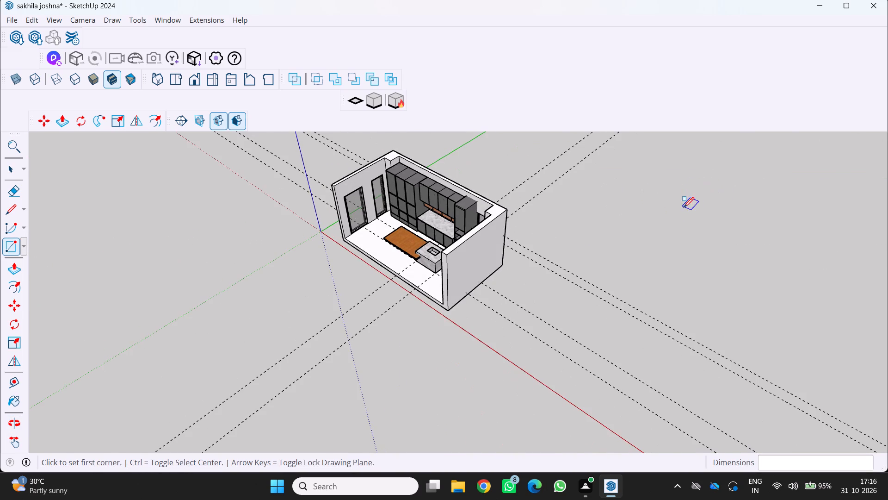
pyautogui.moveTo(690, 216); pyautogui.dragTo(757, 223, button='middle')
pyautogui.scroll(-1, 757, 223)
pyautogui.moveTo(603, 292); pyautogui.dragTo(783, 232, button='middle')
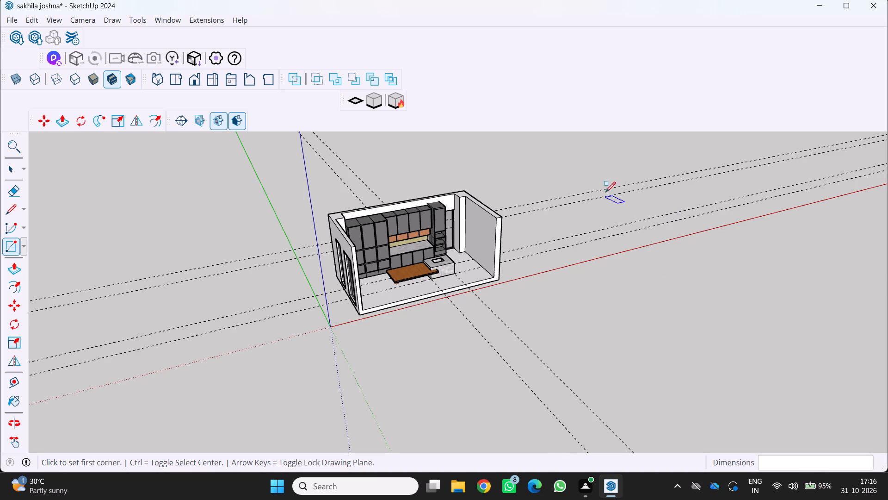
pyautogui.moveTo(468, 257); pyautogui.dragTo(359, 277, button='middle')
pyautogui.middleClick(358, 277)
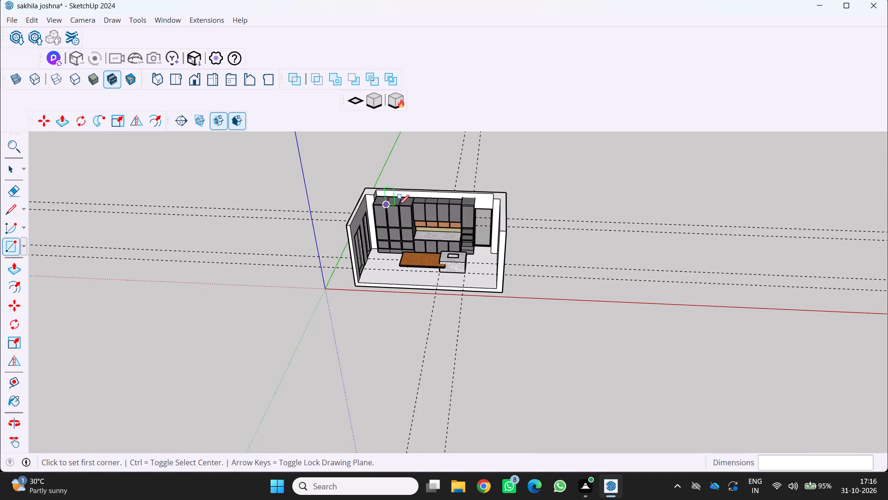
pyautogui.moveTo(394, 190); pyautogui.dragTo(454, 205, button='middle')
pyautogui.scroll(-5, 456, 205)
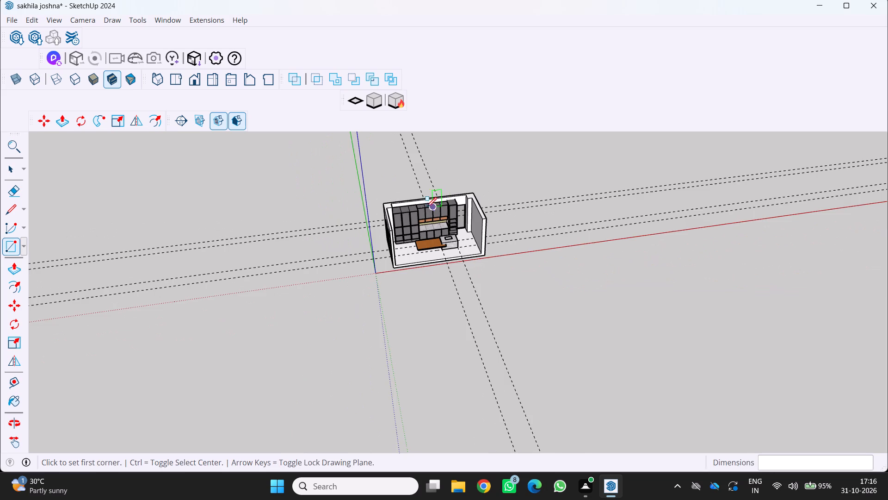
pyautogui.moveTo(424, 206); pyautogui.dragTo(387, 184, button='middle')
pyautogui.scroll(1, 424, 205)
pyautogui.scroll(1, 330, 276)
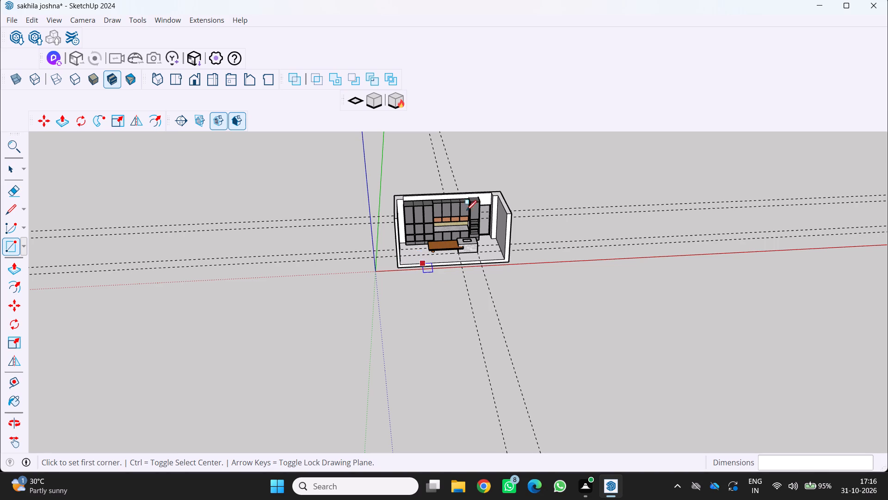
pyautogui.moveTo(477, 210); pyautogui.dragTo(414, 240, button='middle')
pyautogui.middleClick(414, 240)
pyautogui.scroll(3, 408, 229)
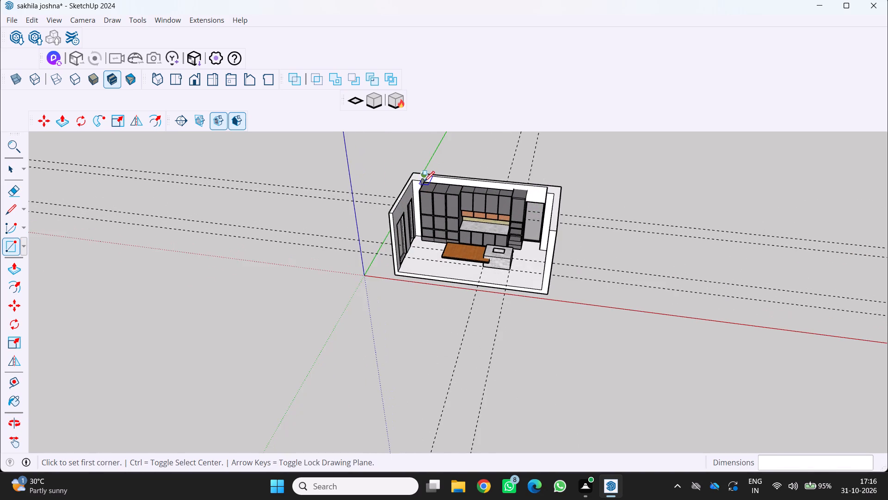
pyautogui.scroll(1, 425, 180)
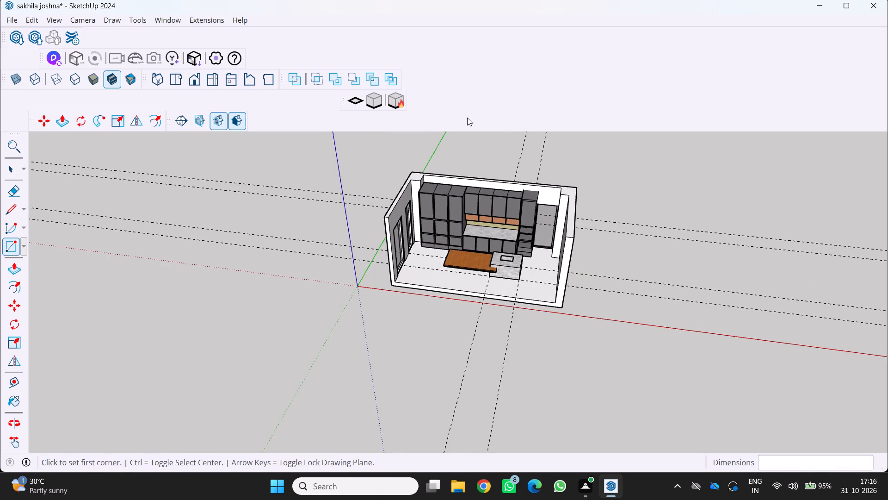
pyautogui.scroll(1, 463, 118)
pyautogui.scroll(9, 422, 168)
pyautogui.moveTo(402, 192); pyautogui.dragTo(454, 184, button='middle')
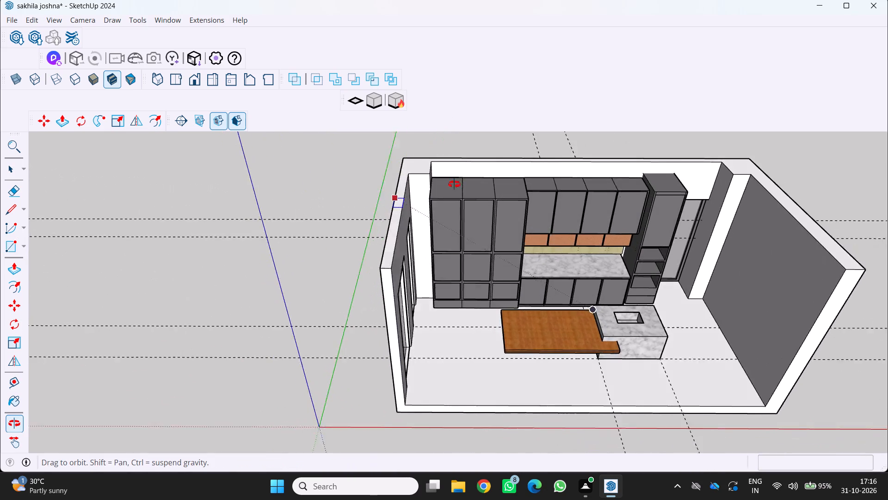
pyautogui.moveTo(454, 184); pyautogui.dragTo(457, 183, button='middle')
pyautogui.middleClick(457, 183)
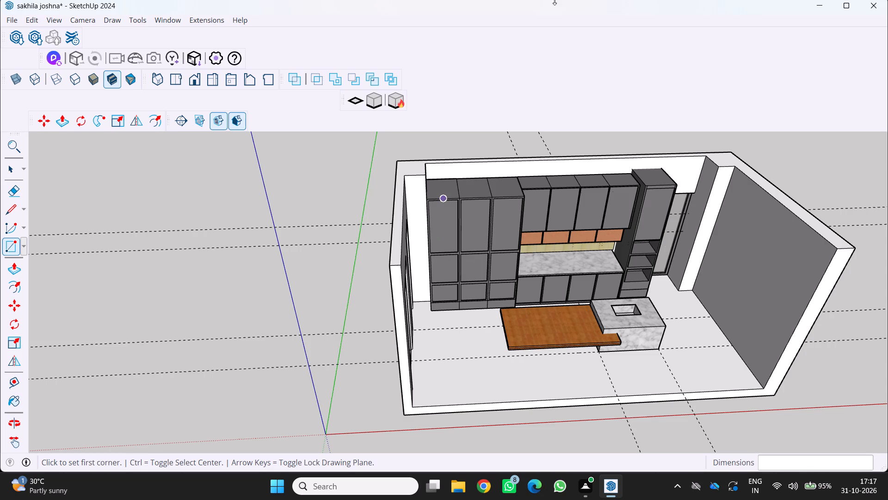
# Draw a ceiling rectangle about 11.7' by 22.3' across the wall tops, from near the front-left outer corner to the back-right outer corner.
pyautogui.moveTo(495, 282); pyautogui.dragTo(456, 246, button='middle')
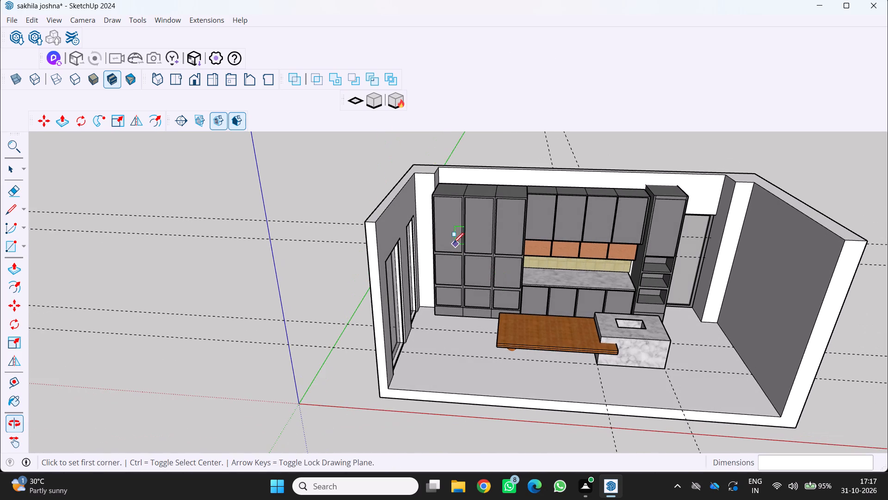
pyautogui.scroll(-7, 465, 237)
pyautogui.moveTo(445, 259); pyautogui.dragTo(441, 259, button='middle')
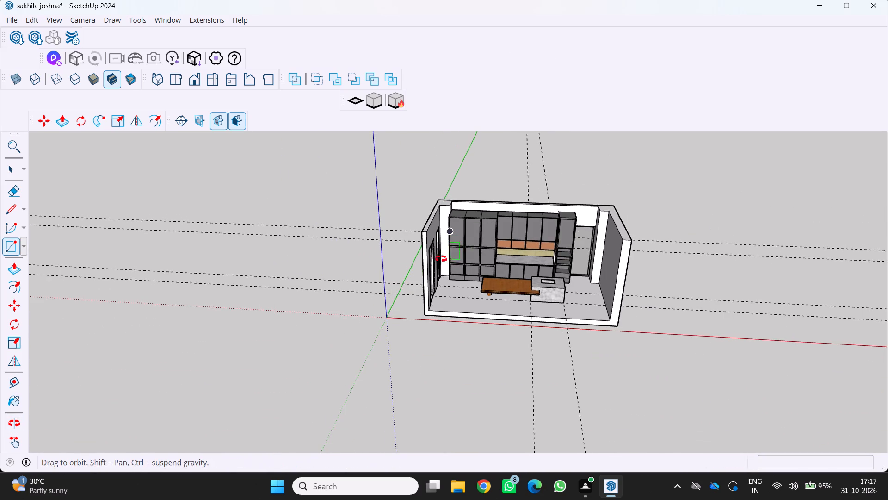
pyautogui.moveTo(441, 259); pyautogui.dragTo(370, 279, button='middle')
pyautogui.middleClick(369, 281)
pyautogui.scroll(-3, 369, 281)
pyautogui.scroll(4, 471, 292)
pyautogui.moveTo(590, 240); pyautogui.dragTo(631, 217, button='middle')
pyautogui.middleClick(632, 217)
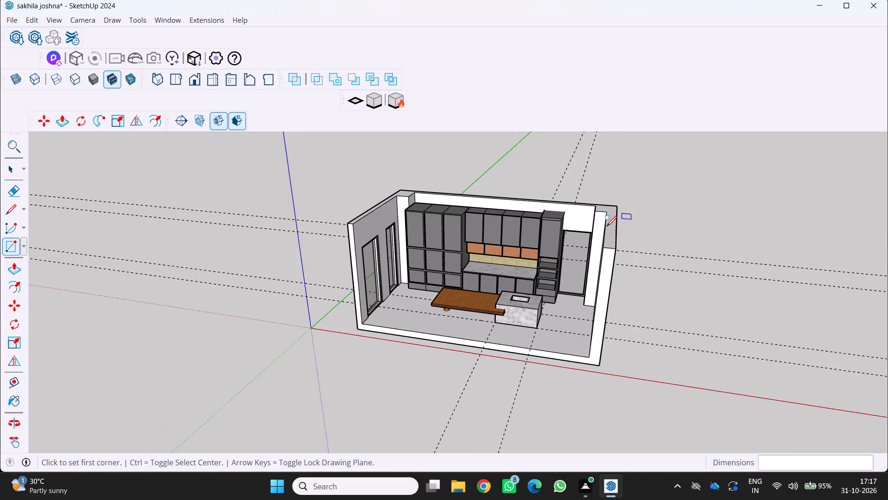
pyautogui.scroll(4, 608, 235)
pyautogui.scroll(1, 203, 210)
pyautogui.moveTo(204, 210); pyautogui.dragTo(206, 210, button='middle')
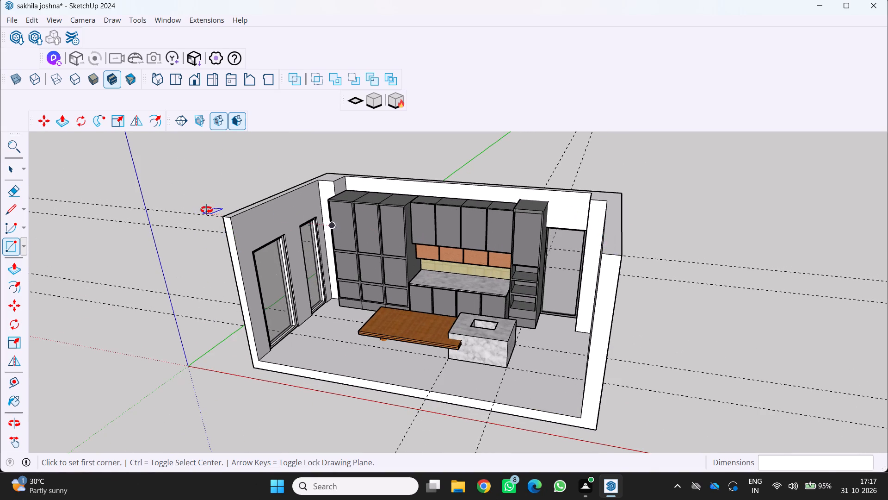
pyautogui.moveTo(206, 210); pyautogui.dragTo(321, 242, button='middle')
pyautogui.scroll(5, 306, 281)
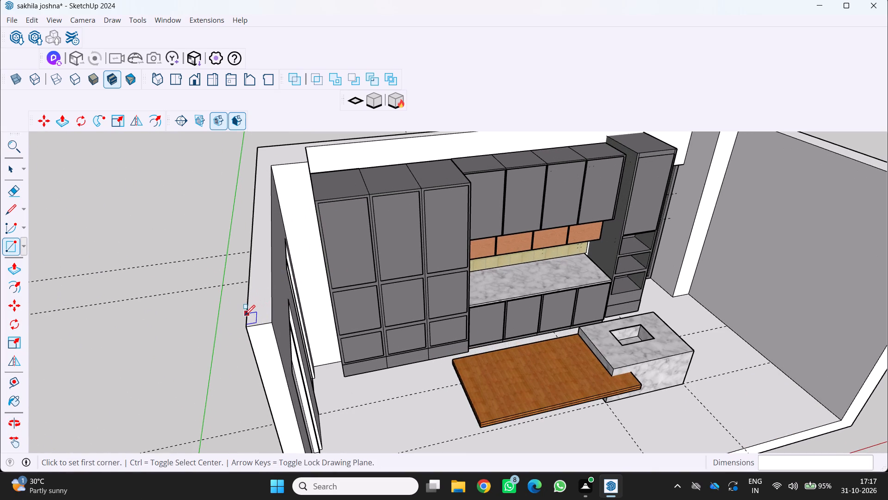
pyautogui.moveTo(245, 315); pyautogui.dragTo(253, 316)
pyautogui.scroll(-9, 353, 266)
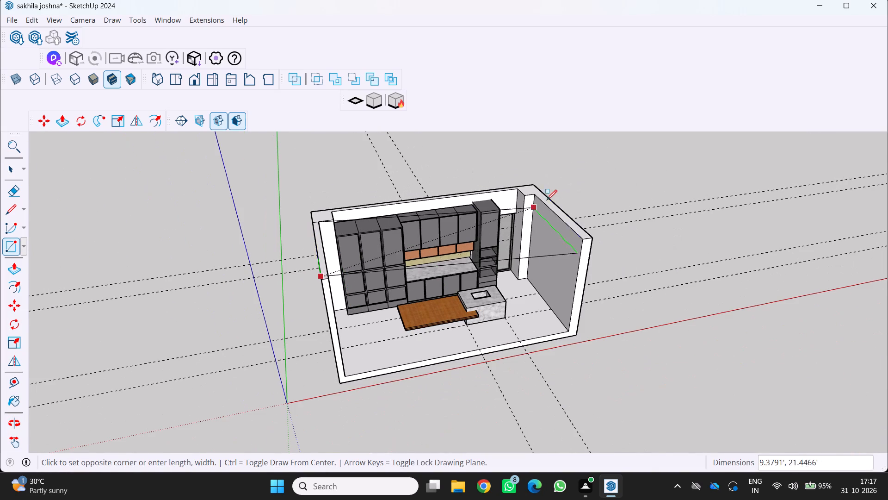
pyautogui.scroll(5, 542, 187)
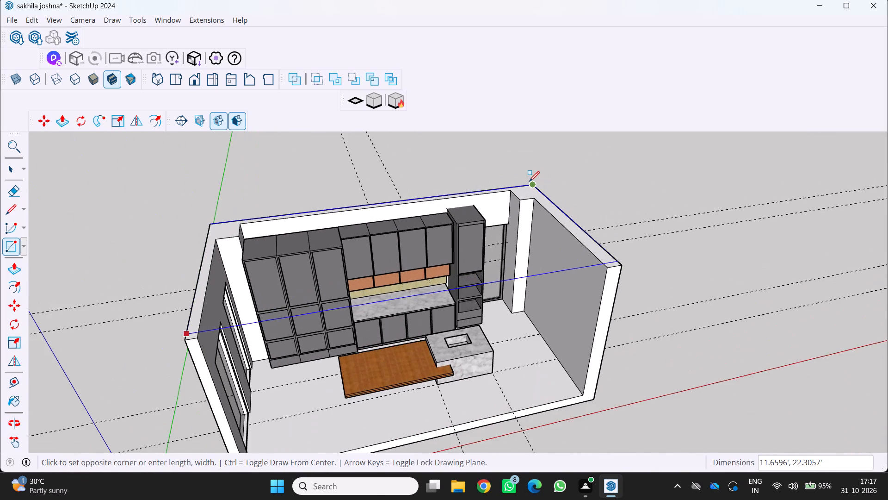
pyautogui.click(529, 181)
pyautogui.scroll(-4, 527, 178)
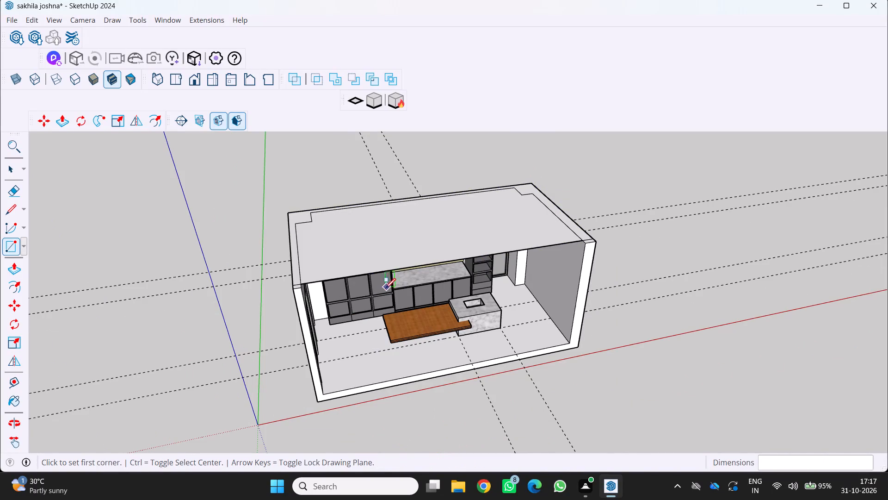
# Push/Pull the ceiling face inside the wall outline by about 0.08'.
pyautogui.scroll(2, 346, 300)
pyautogui.moveTo(311, 277); pyautogui.dragTo(288, 223, button='middle')
pyautogui.scroll(3, 291, 239)
pyautogui.scroll(1, 402, 173)
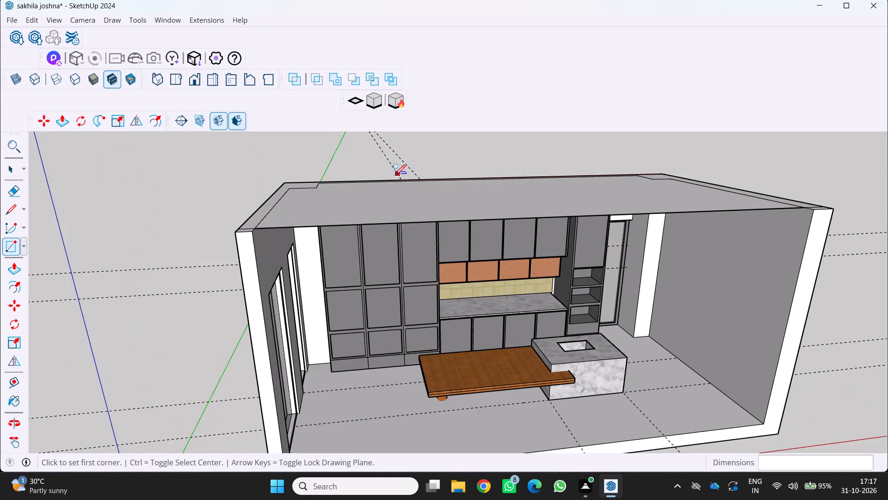
pyautogui.scroll(-2, 392, 186)
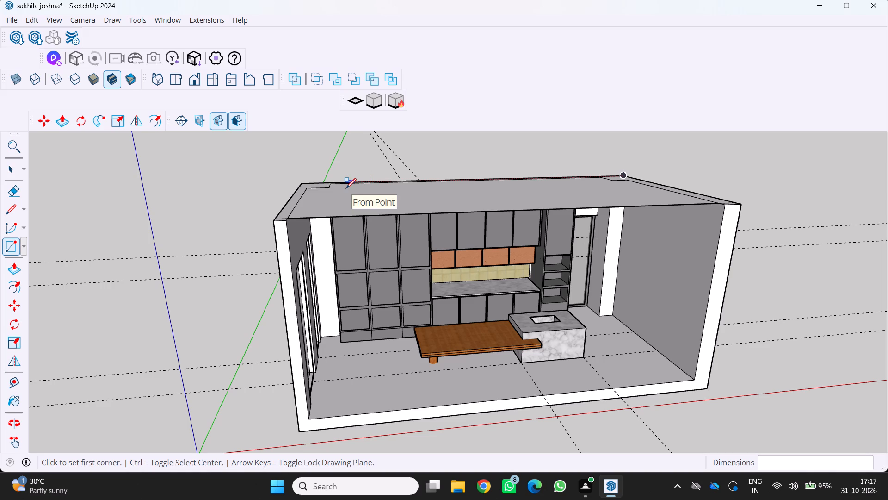
pyautogui.moveTo(449, 194); pyautogui.dragTo(430, 237, button='middle')
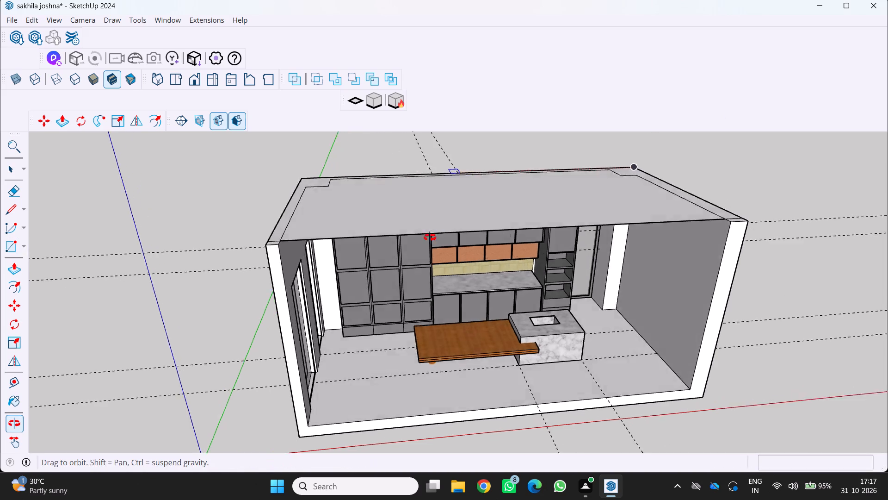
pyautogui.moveTo(430, 237); pyautogui.dragTo(407, 276, button='middle')
pyautogui.scroll(1, 387, 263)
pyautogui.press('p')
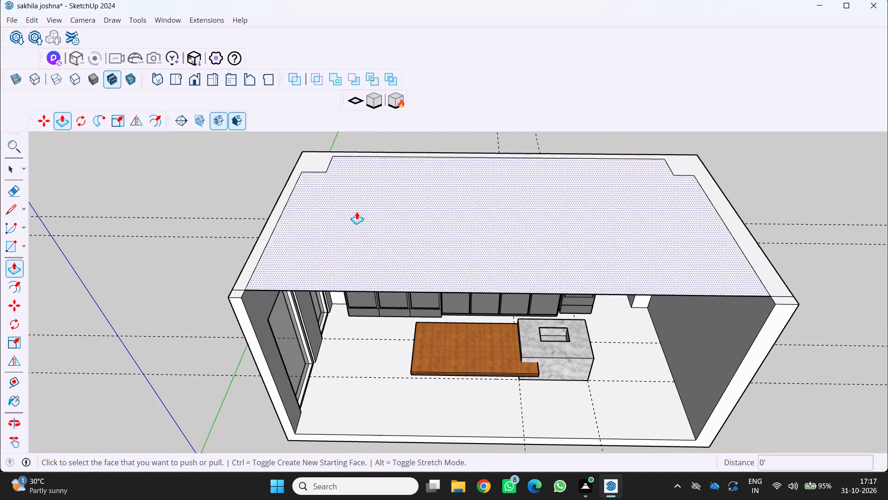
pyautogui.click(337, 228)
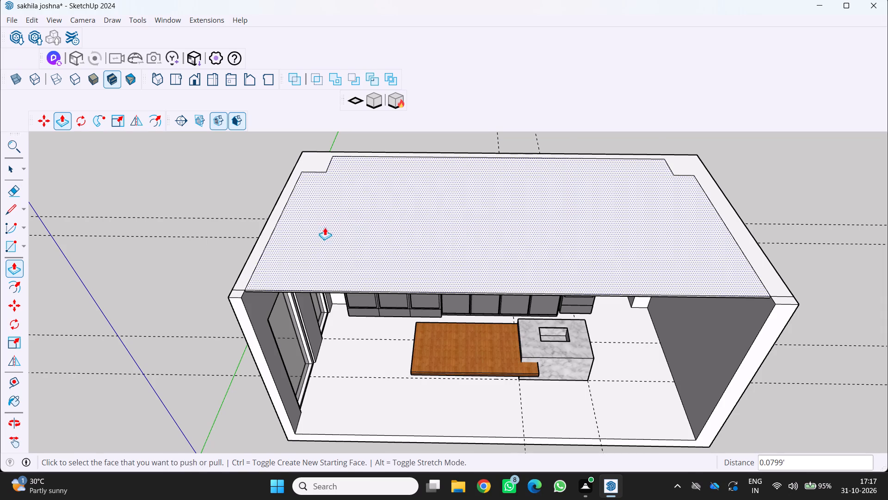
pyautogui.moveTo(323, 229); pyautogui.dragTo(329, 218)
# Inspect the wall tops and the room's ceiling area from low and raised angles after the Push/Pull.
pyautogui.moveTo(312, 208); pyautogui.dragTo(321, 149, button='middle')
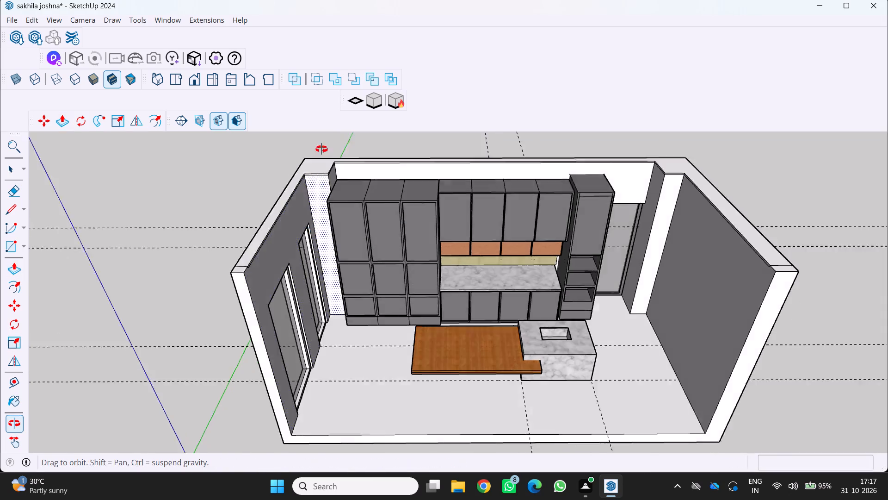
pyautogui.moveTo(321, 149); pyautogui.dragTo(331, 110, button='middle')
pyautogui.moveTo(331, 110); pyautogui.dragTo(333, 115, button='middle')
pyautogui.scroll(1, 274, 220)
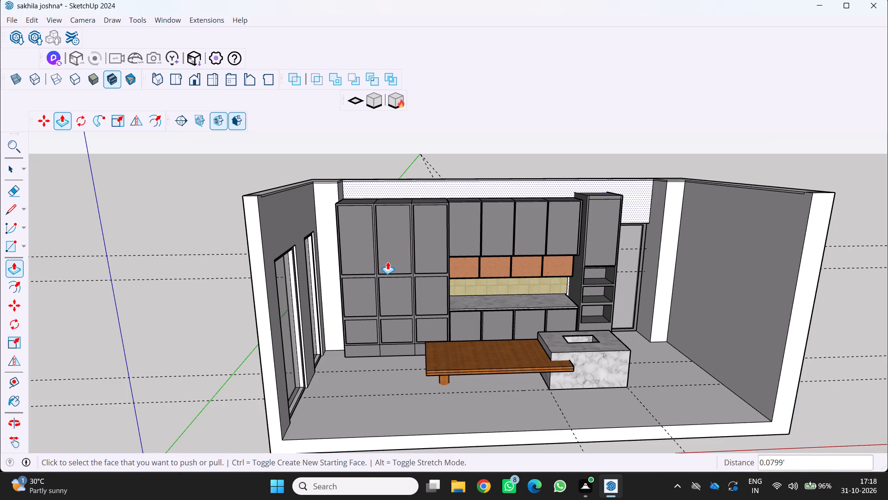
pyautogui.moveTo(380, 256); pyautogui.dragTo(441, 245, button='middle')
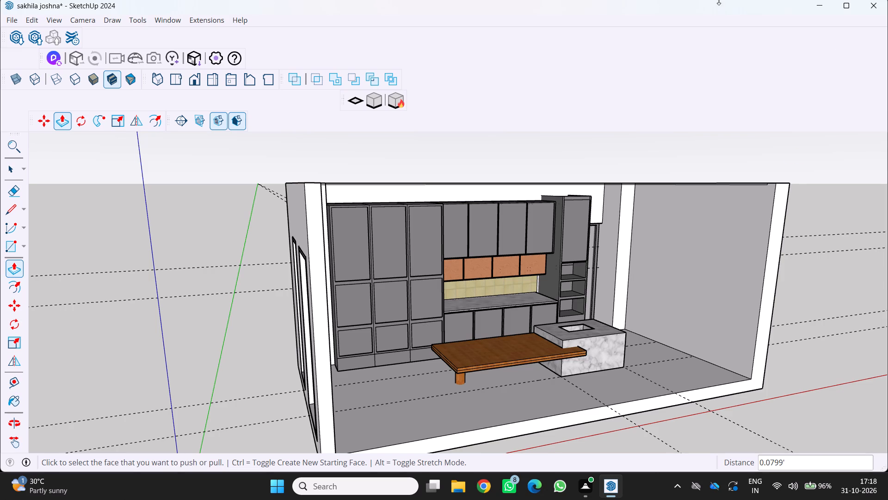
pyautogui.scroll(-1, 569, 200)
pyautogui.scroll(-1, 502, 197)
pyautogui.moveTo(503, 198); pyautogui.dragTo(506, 229, button='middle')
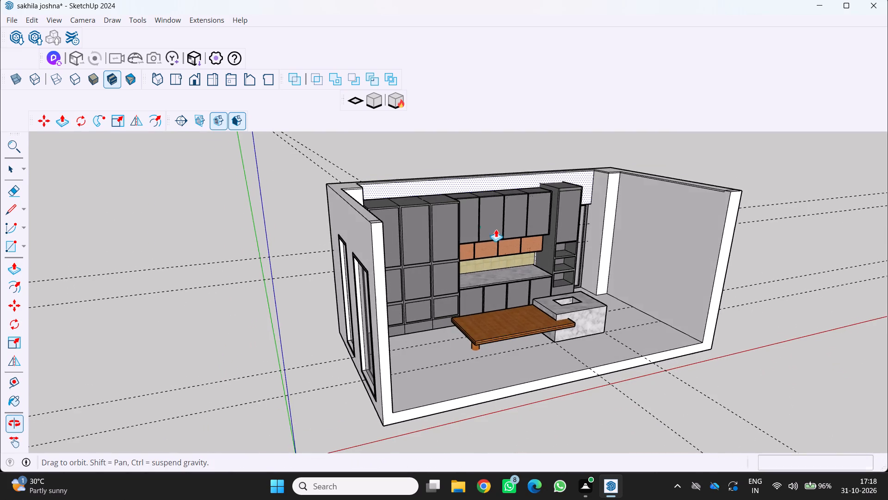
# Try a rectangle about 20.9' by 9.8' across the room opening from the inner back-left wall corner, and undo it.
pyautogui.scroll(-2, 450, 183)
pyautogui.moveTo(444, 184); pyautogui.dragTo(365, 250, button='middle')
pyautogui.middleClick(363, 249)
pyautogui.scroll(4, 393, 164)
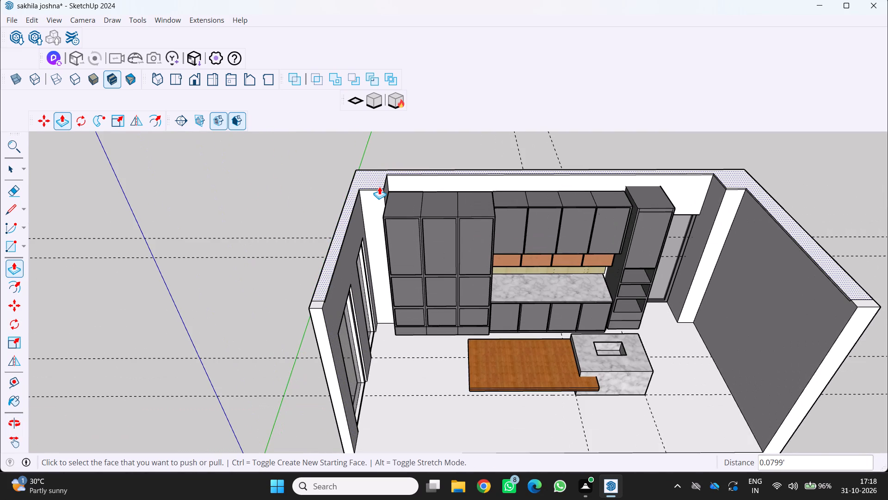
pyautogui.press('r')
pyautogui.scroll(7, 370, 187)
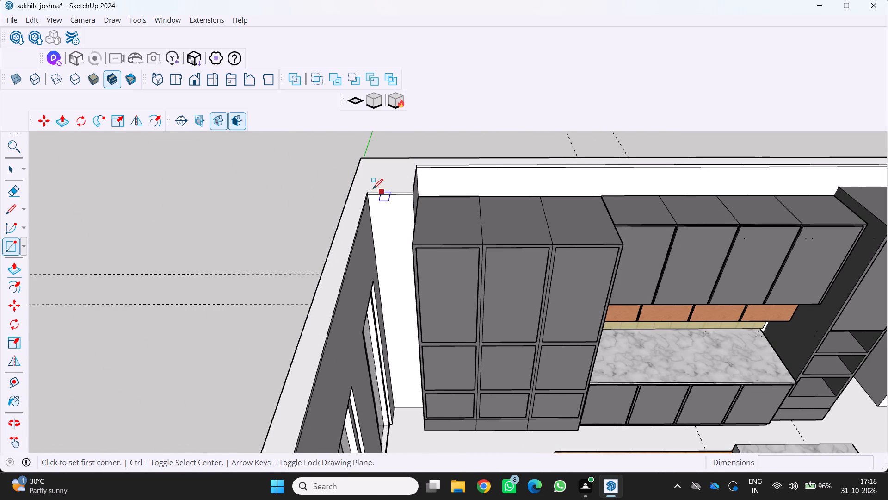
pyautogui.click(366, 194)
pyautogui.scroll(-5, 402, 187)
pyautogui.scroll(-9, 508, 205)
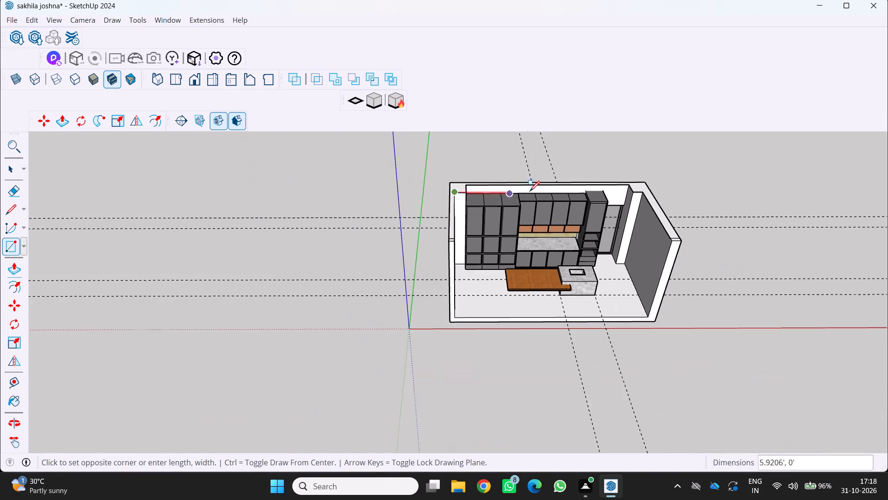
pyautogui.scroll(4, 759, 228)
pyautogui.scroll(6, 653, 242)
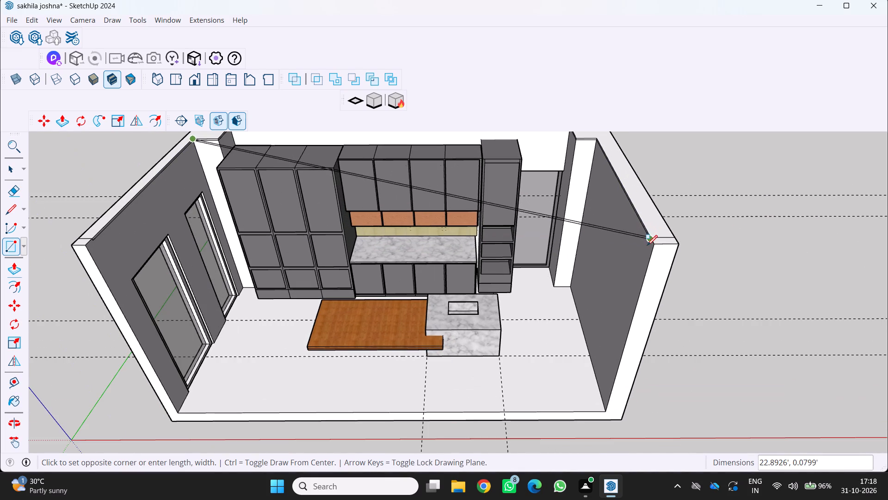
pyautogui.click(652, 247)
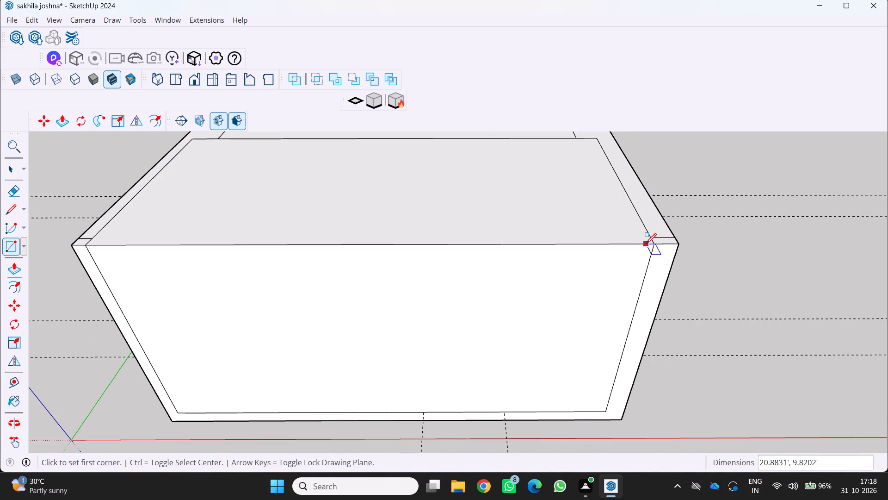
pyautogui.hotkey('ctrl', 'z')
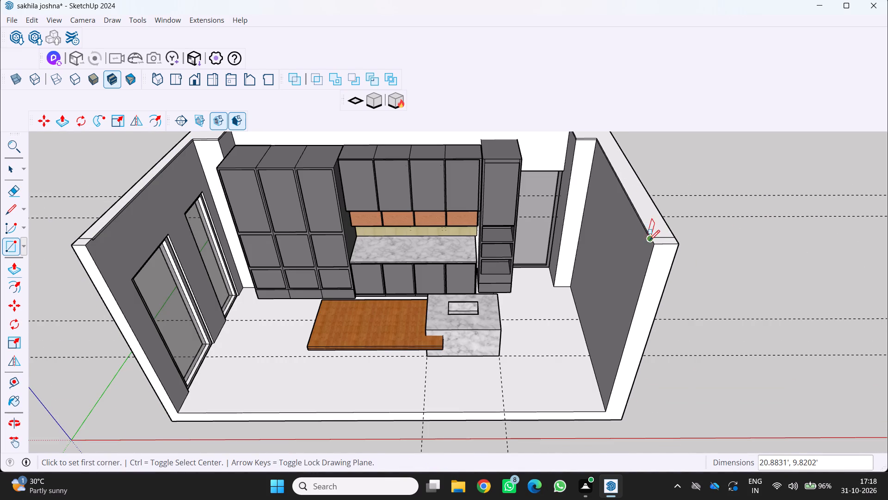
# Draw a ceiling rectangle about 20.9' by 9.4' from the inner back-left corner to the inner front-right corner of the wall tops.
pyautogui.scroll(-5, 451, 183)
pyautogui.scroll(5, 299, 161)
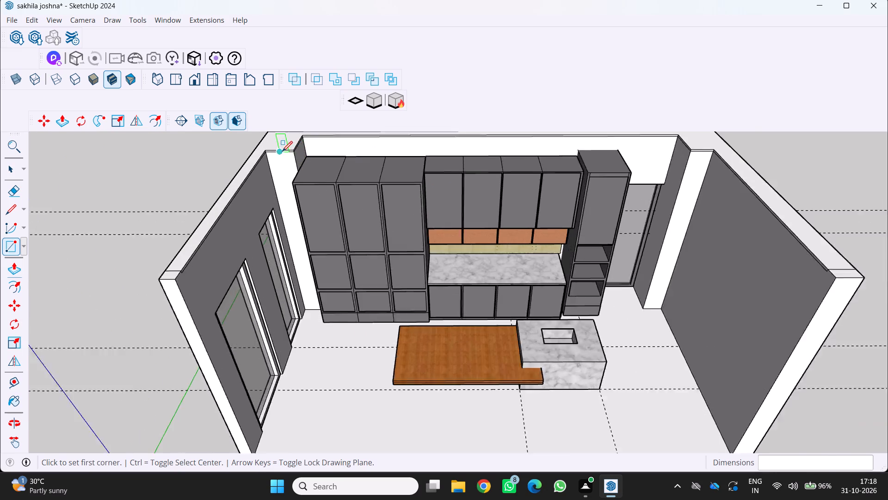
pyautogui.scroll(6, 282, 151)
pyautogui.scroll(-4, 498, 223)
pyautogui.scroll(-5, 729, 258)
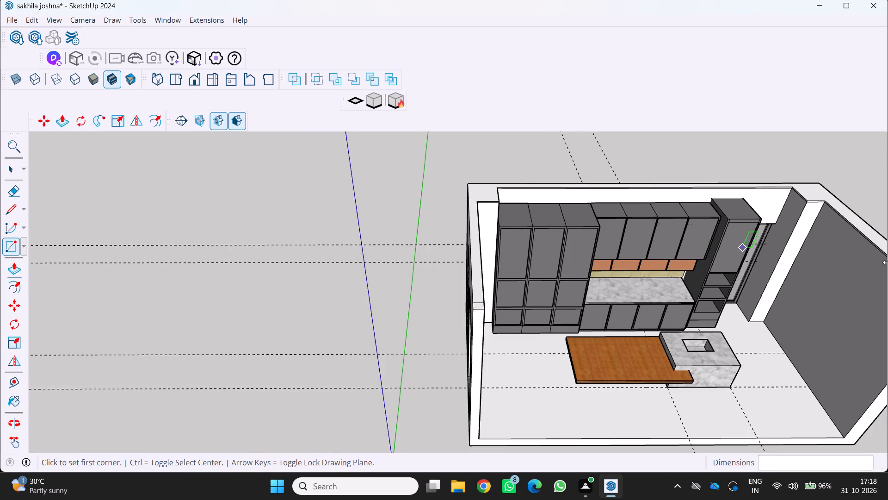
pyautogui.scroll(11, 444, 269)
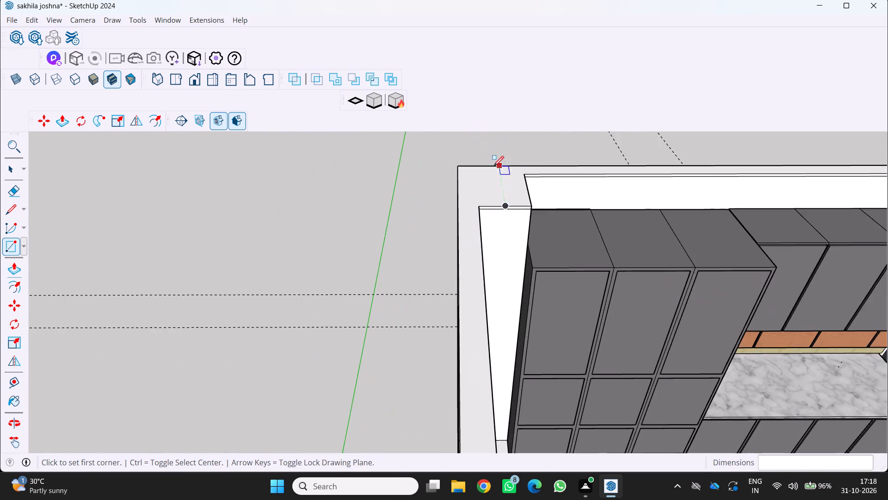
pyautogui.scroll(4, 493, 166)
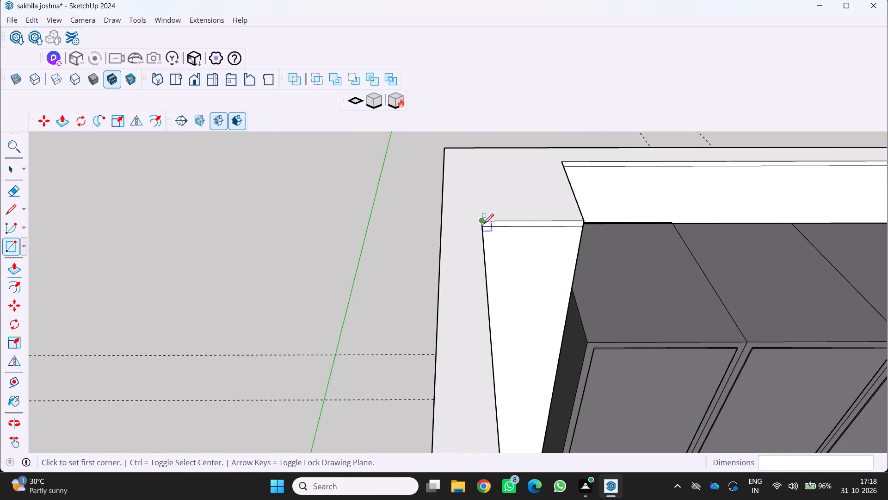
pyautogui.click(481, 221)
pyautogui.scroll(-2, 482, 216)
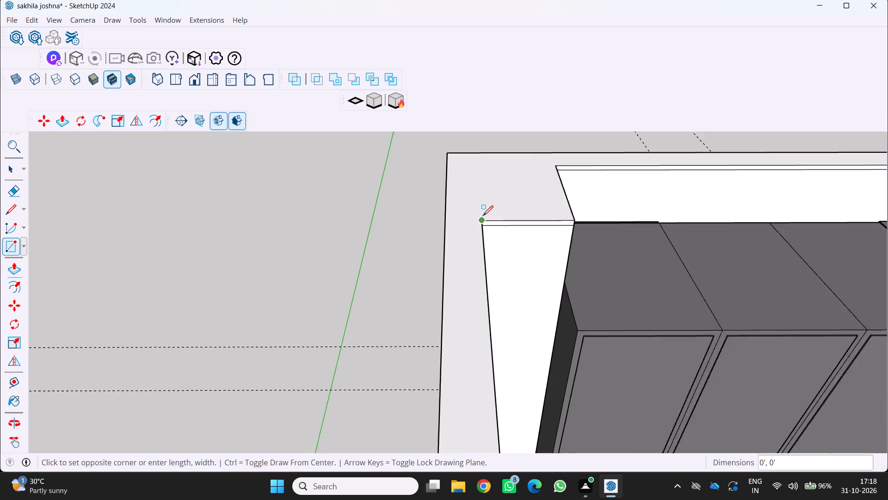
pyautogui.scroll(-20, 483, 216)
pyautogui.scroll(2, 783, 279)
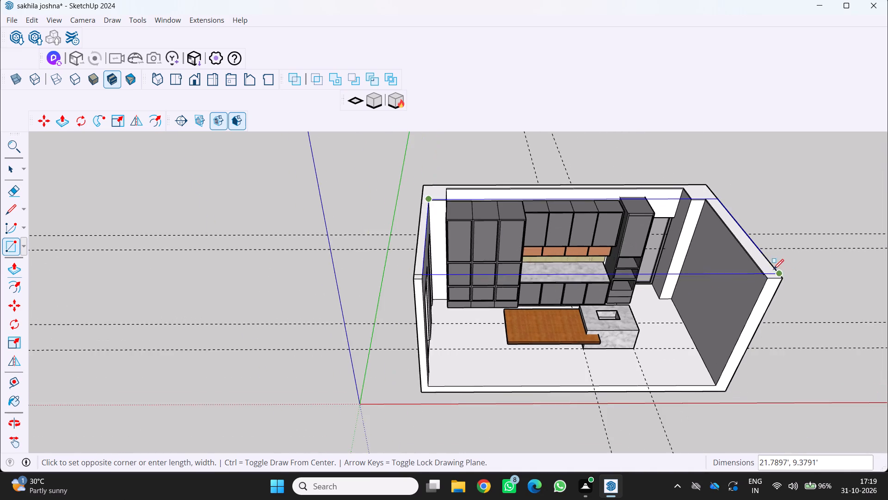
pyautogui.scroll(10, 770, 267)
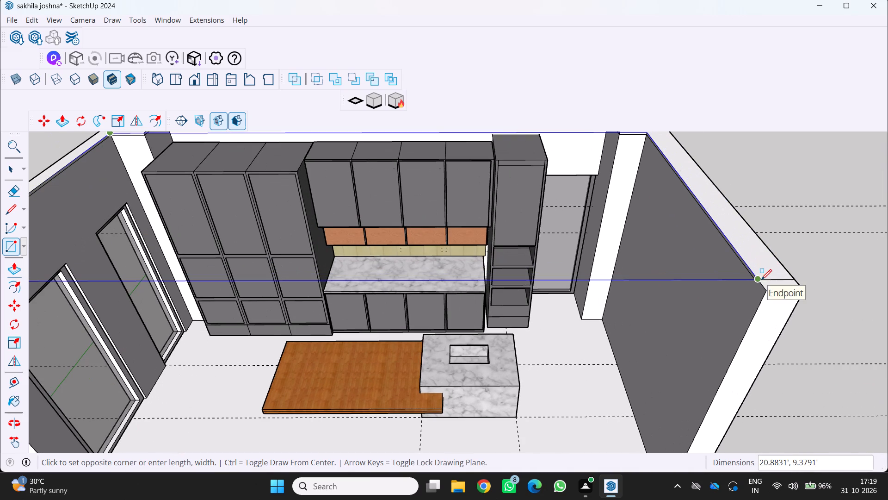
pyautogui.click(761, 280)
# Examine the new ceiling face from below and above, checking how it meets the side walls and cabinets.
pyautogui.scroll(-5, 750, 280)
pyautogui.moveTo(634, 293); pyautogui.dragTo(573, 185, button='middle')
pyautogui.middleClick(573, 185)
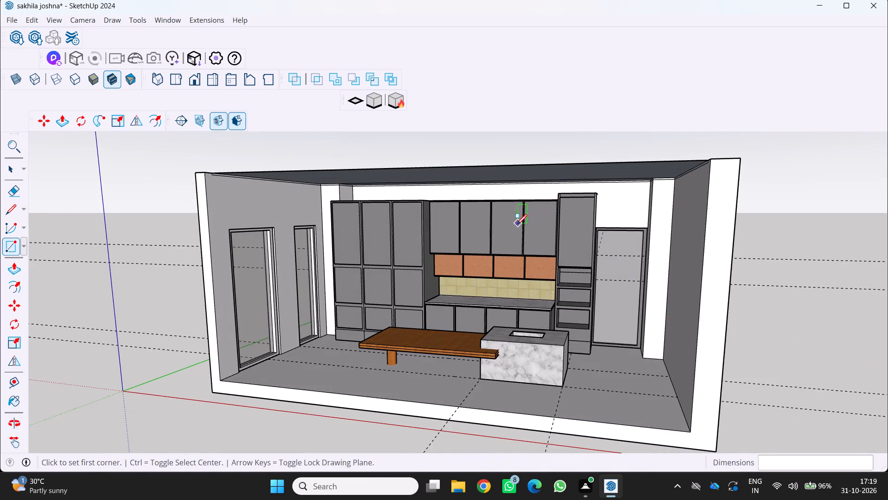
pyautogui.moveTo(517, 225); pyautogui.dragTo(561, 291, button='middle')
pyautogui.scroll(2, 278, 312)
pyautogui.moveTo(136, 194); pyautogui.dragTo(204, 192, button='middle')
pyautogui.scroll(1, 137, 194)
pyautogui.scroll(-1, 370, 299)
pyautogui.moveTo(316, 285); pyautogui.dragTo(233, 290, button='middle')
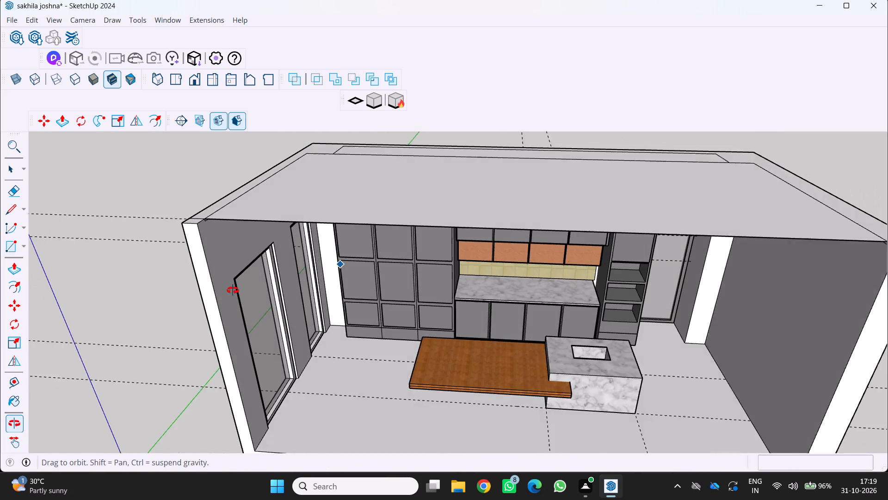
pyautogui.moveTo(233, 290); pyautogui.dragTo(232, 292, button='middle')
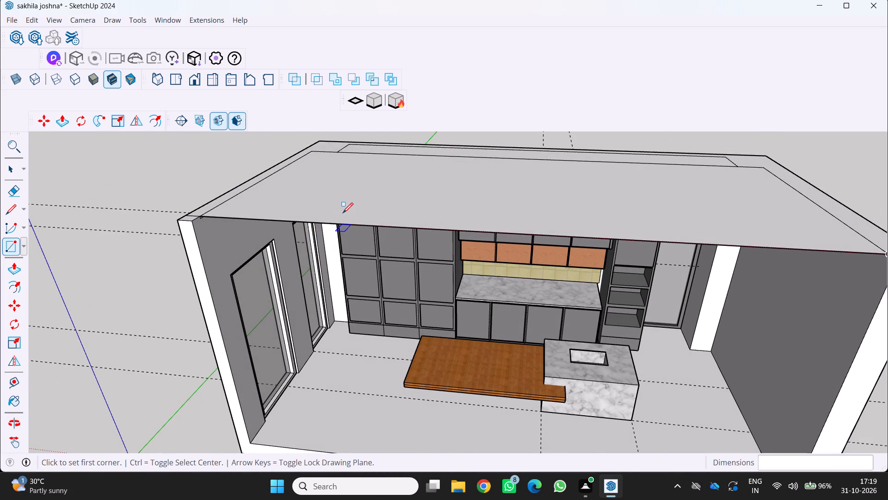
# Push/Pull the ceiling face into a slab, with a final pull of about 0.44'.
pyautogui.press('p')
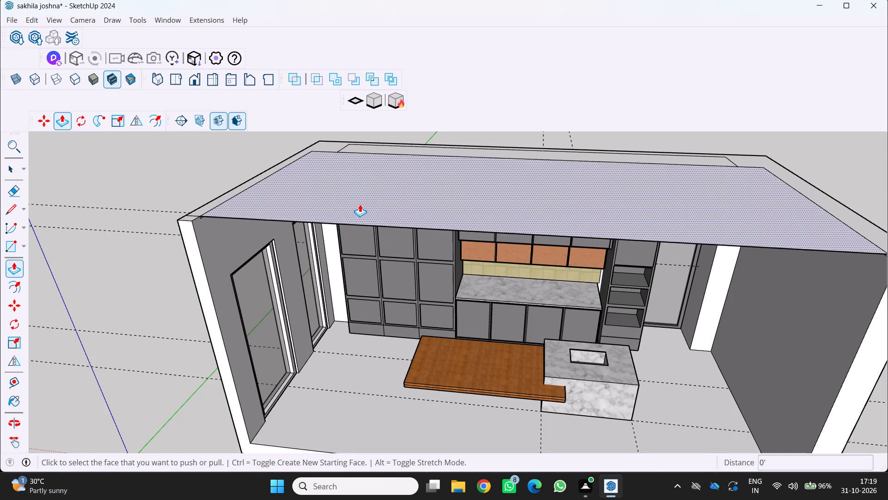
pyautogui.moveTo(360, 204); pyautogui.dragTo(362, 212)
pyautogui.moveTo(330, 217); pyautogui.dragTo(385, 195, button='middle')
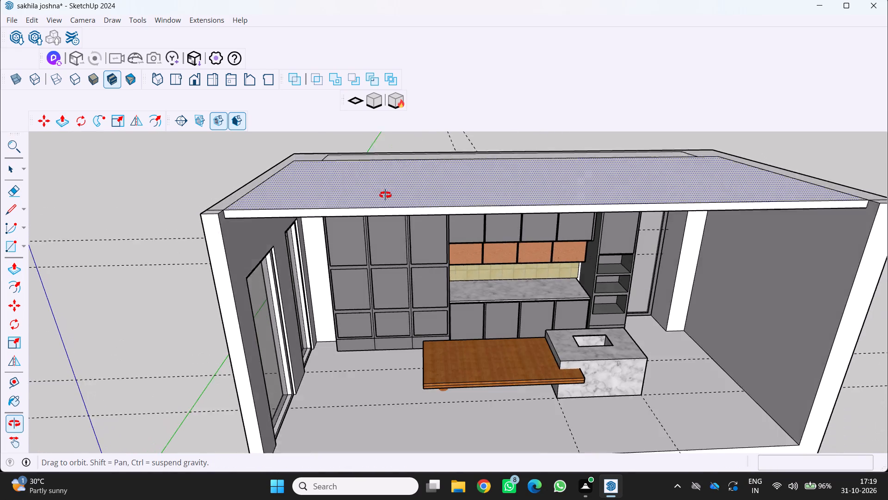
pyautogui.moveTo(385, 195); pyautogui.dragTo(386, 195, button='middle')
pyautogui.scroll(3, 258, 206)
pyautogui.moveTo(235, 210); pyautogui.dragTo(227, 214)
pyautogui.scroll(-7, 228, 204)
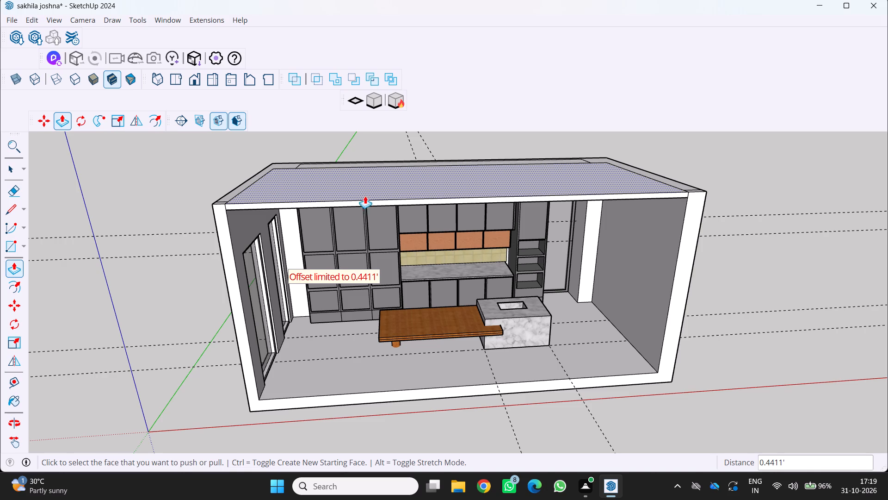
# Inspect the ceiling slab's front edge, its right wall corner and its underside from raised and low angles.
pyautogui.moveTo(450, 194); pyautogui.dragTo(418, 186, button='middle')
pyautogui.scroll(-3, 418, 186)
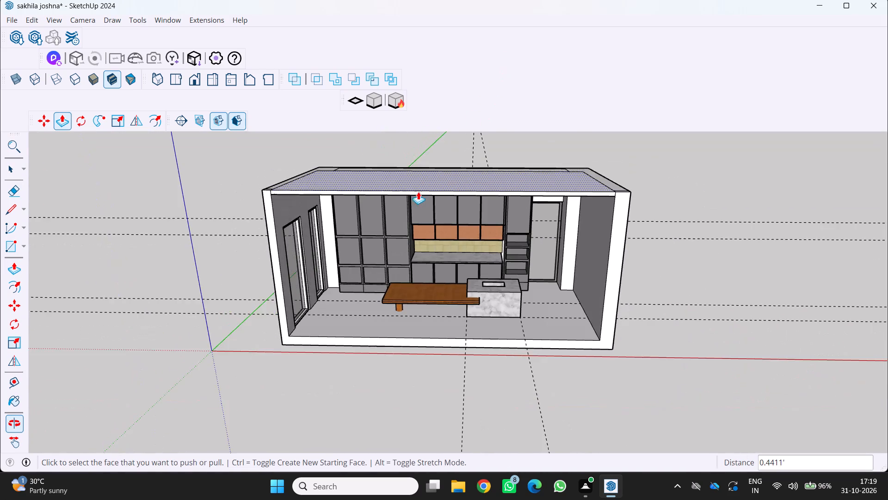
pyautogui.scroll(8, 553, 238)
pyautogui.moveTo(642, 179); pyautogui.dragTo(658, 206, button='middle')
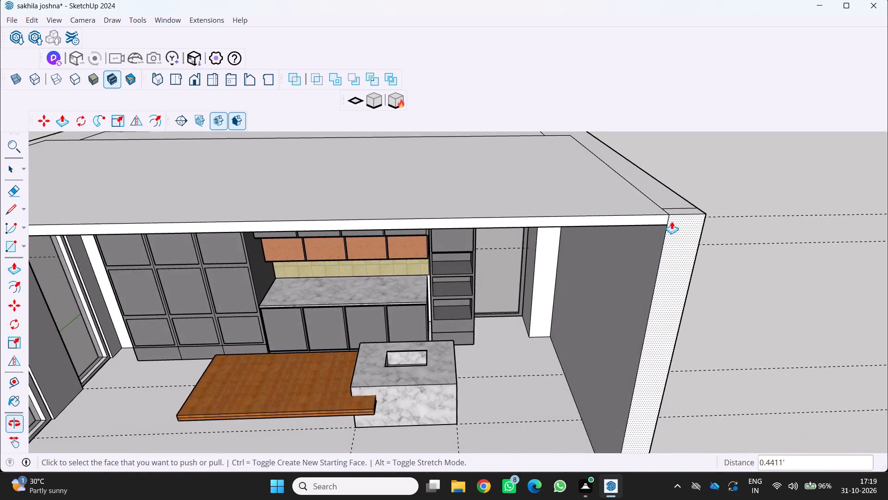
pyautogui.scroll(3, 672, 221)
pyautogui.moveTo(536, 256); pyautogui.dragTo(546, 194, button='middle')
pyautogui.scroll(-4, 547, 186)
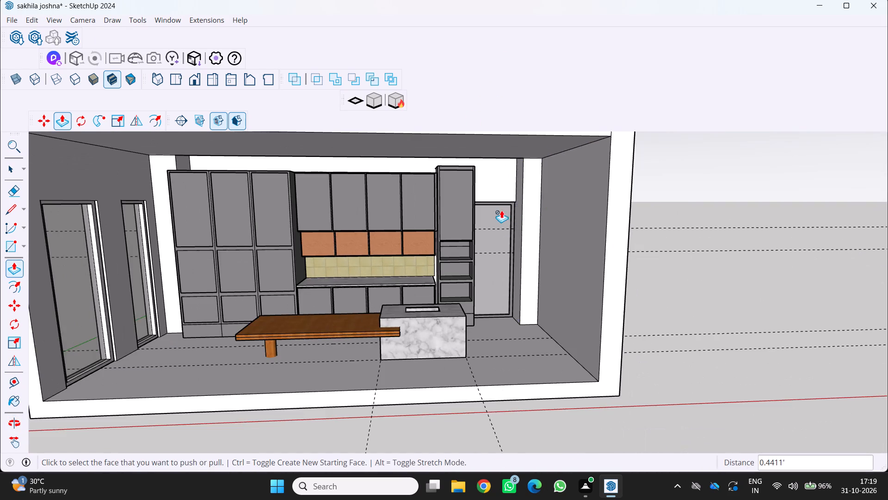
pyautogui.moveTo(501, 210); pyautogui.dragTo(538, 216, button='middle')
pyautogui.scroll(-4, 534, 213)
pyautogui.moveTo(510, 222); pyautogui.dragTo(464, 169, button='middle')
pyautogui.middleClick(464, 169)
# Push/Pull the ceiling's underside by about 0.41' and again by about 0.5' towards the cabinet tops.
pyautogui.moveTo(446, 163); pyautogui.dragTo(449, 169)
pyautogui.moveTo(436, 198); pyautogui.dragTo(419, 230, button='middle')
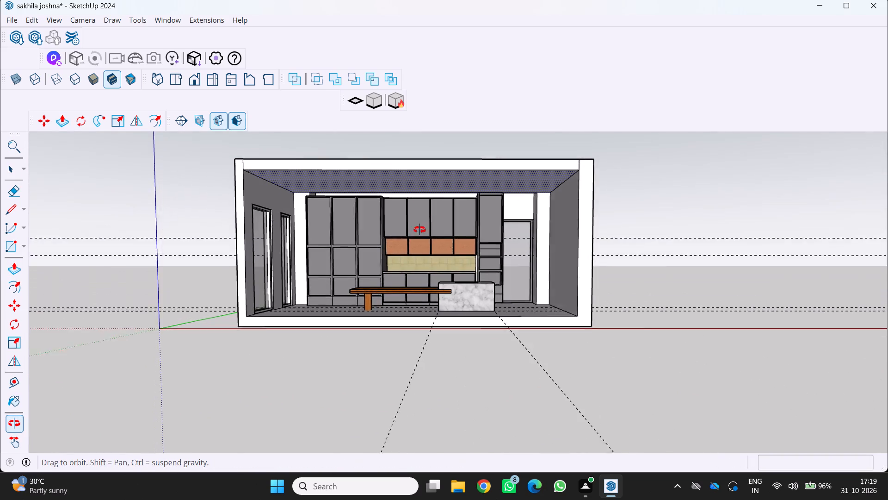
pyautogui.moveTo(419, 230); pyautogui.dragTo(418, 232, button='middle')
pyautogui.scroll(3, 424, 219)
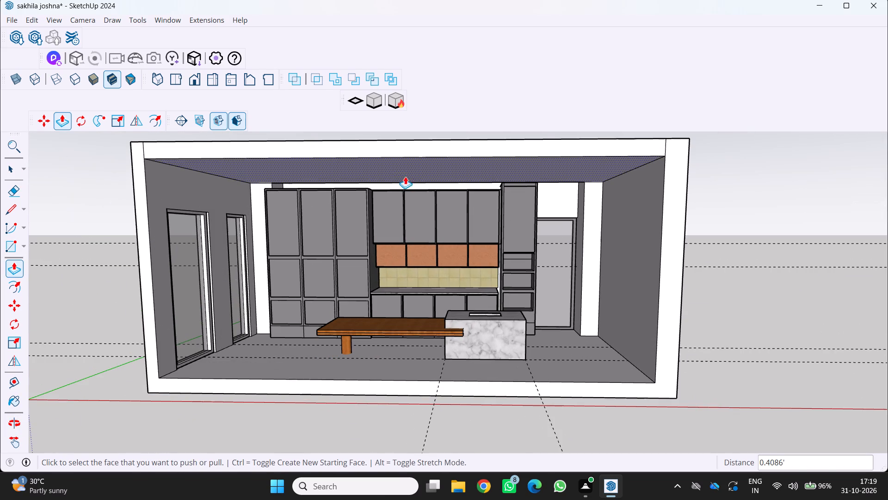
pyautogui.moveTo(399, 168); pyautogui.dragTo(400, 179)
# Adjust the ceiling slab's top face against the wall tops with short Push/Pulls, including about 0.12' and about 0.05'.
pyautogui.scroll(-1, 389, 197)
pyautogui.moveTo(389, 197); pyautogui.dragTo(449, 173, button='middle')
pyautogui.scroll(-3, 449, 173)
pyautogui.moveTo(427, 165); pyautogui.dragTo(388, 193, button='middle')
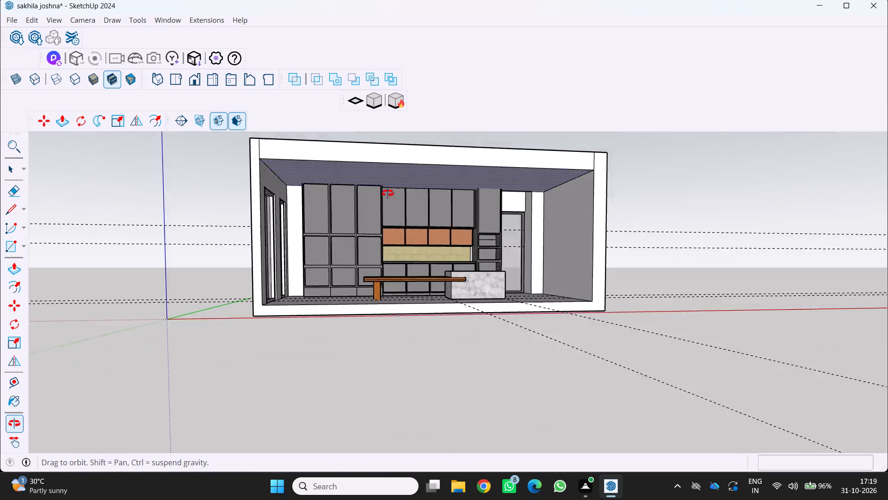
pyautogui.moveTo(388, 193); pyautogui.dragTo(336, 236, button='middle')
pyautogui.scroll(-1, 338, 236)
pyautogui.moveTo(369, 209); pyautogui.dragTo(393, 229, button='middle')
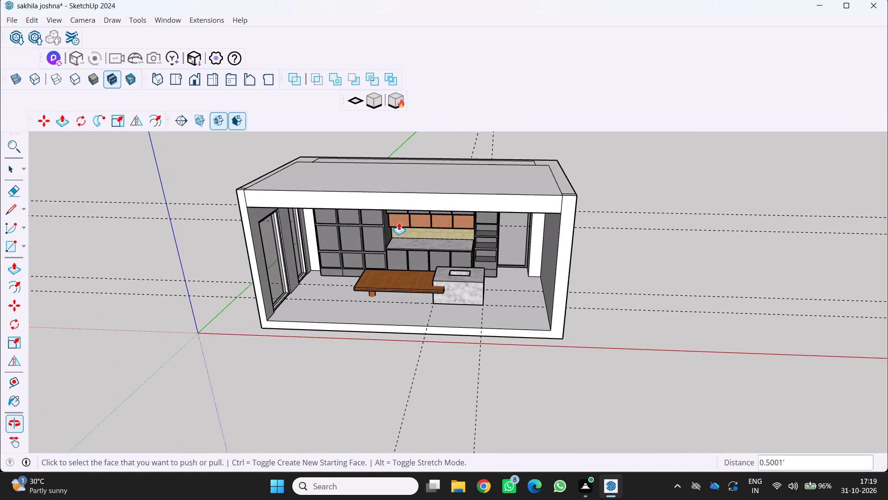
pyautogui.click(436, 171)
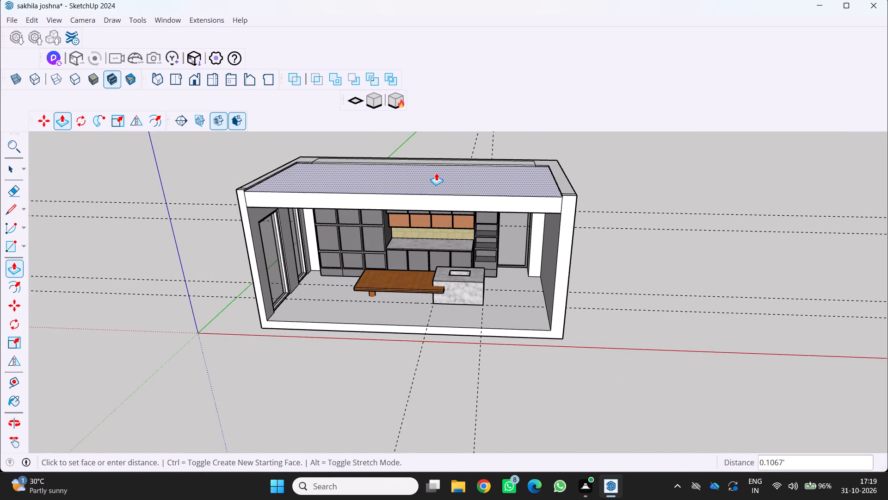
pyautogui.scroll(2, 481, 194)
pyautogui.moveTo(483, 194); pyautogui.dragTo(482, 194, button='middle')
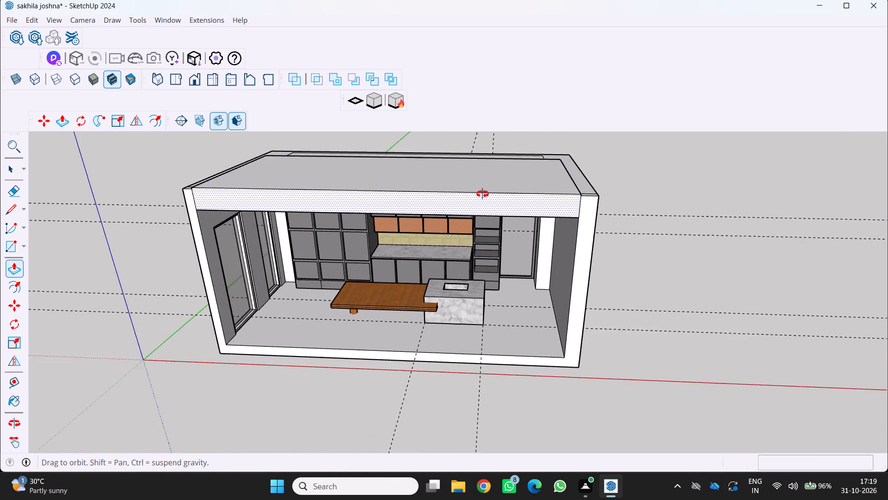
pyautogui.moveTo(482, 194); pyautogui.dragTo(430, 235, button='middle')
pyautogui.moveTo(501, 200); pyautogui.dragTo(508, 203)
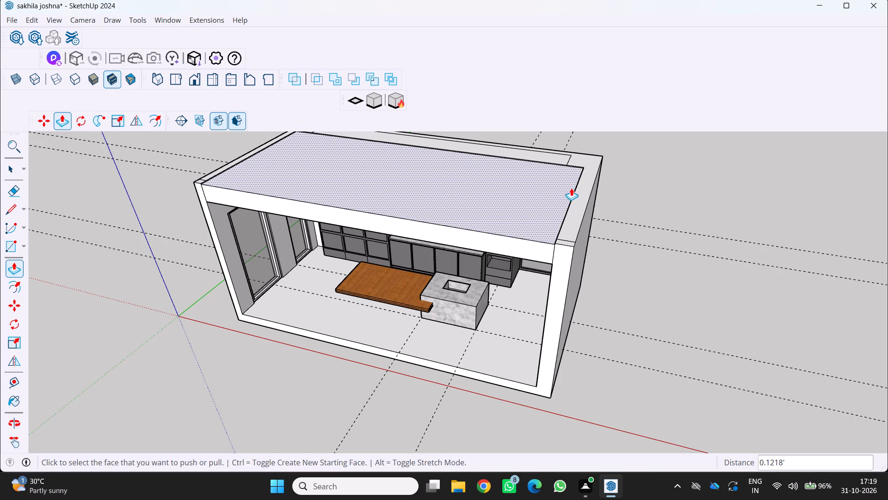
pyautogui.click(561, 184)
pyautogui.click(576, 194)
# Inspect the ceiling slab from above and from the open front, checking its edges against the walls and cabinets.
pyautogui.moveTo(510, 212); pyautogui.dragTo(567, 190, button='middle')
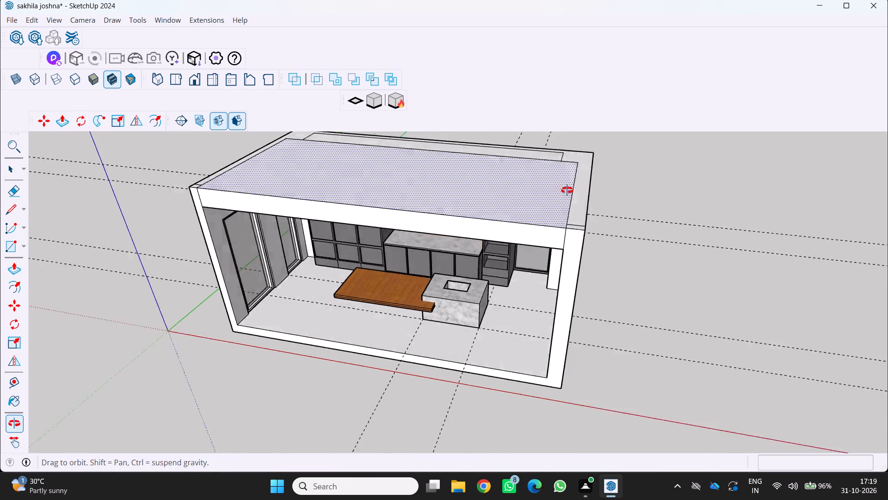
pyautogui.moveTo(567, 190); pyautogui.dragTo(633, 172, button='middle')
pyautogui.middleClick(634, 171)
pyautogui.scroll(-4, 636, 170)
pyautogui.moveTo(475, 234); pyautogui.dragTo(481, 160, button='middle')
pyautogui.scroll(3, 538, 186)
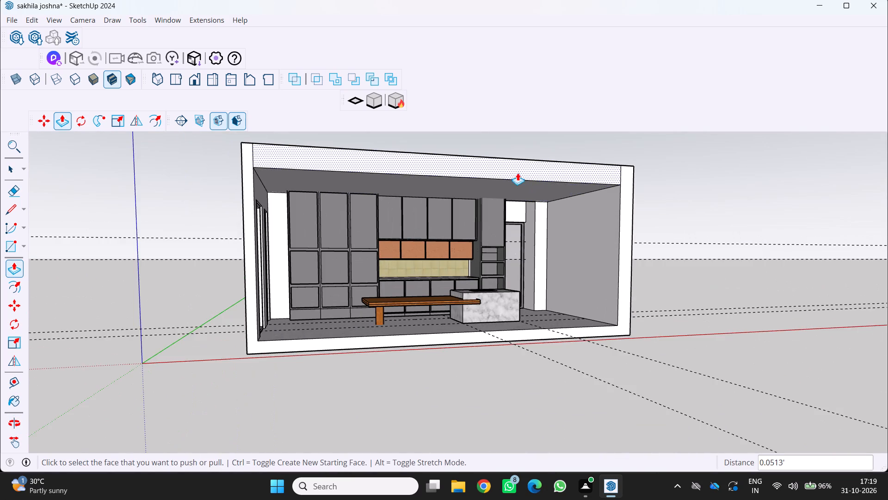
pyautogui.scroll(4, 505, 188)
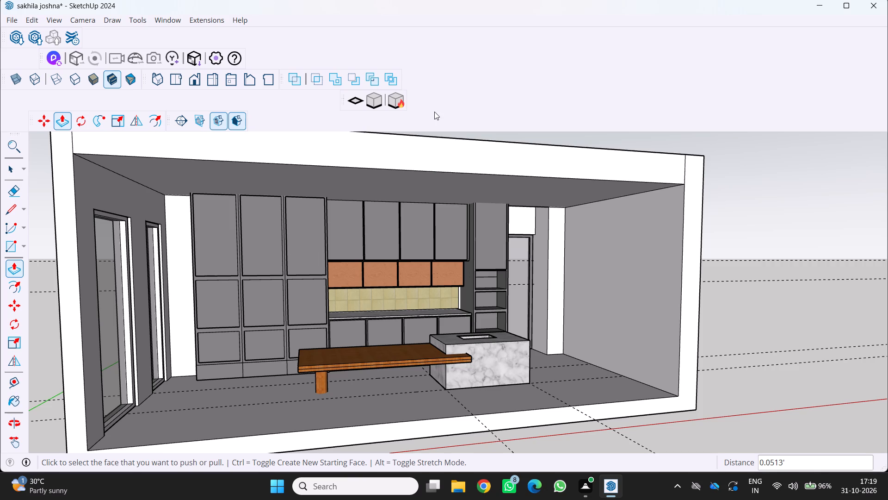
# Push/Pull the ceiling's underside by about 0.11' above the cabinets.
pyautogui.moveTo(485, 212); pyautogui.dragTo(471, 169, button='middle')
pyautogui.middleClick(469, 169)
pyautogui.scroll(1, 447, 188)
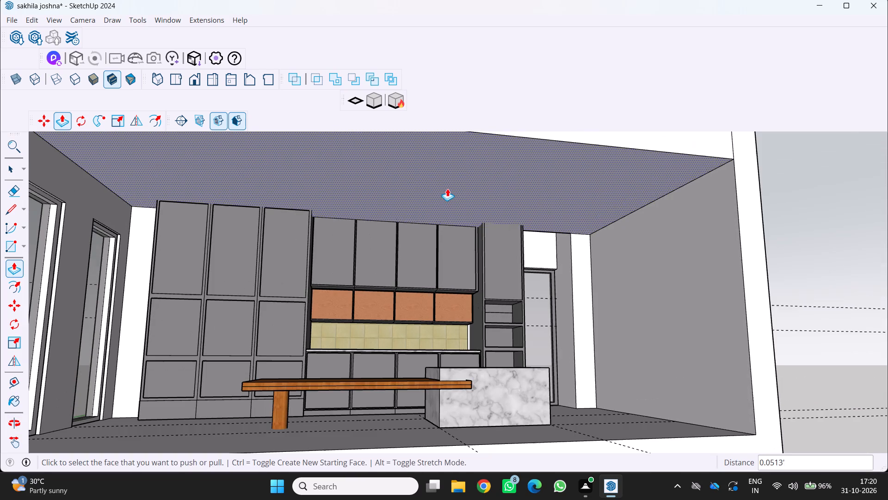
pyautogui.scroll(1, 447, 188)
pyautogui.click(445, 193)
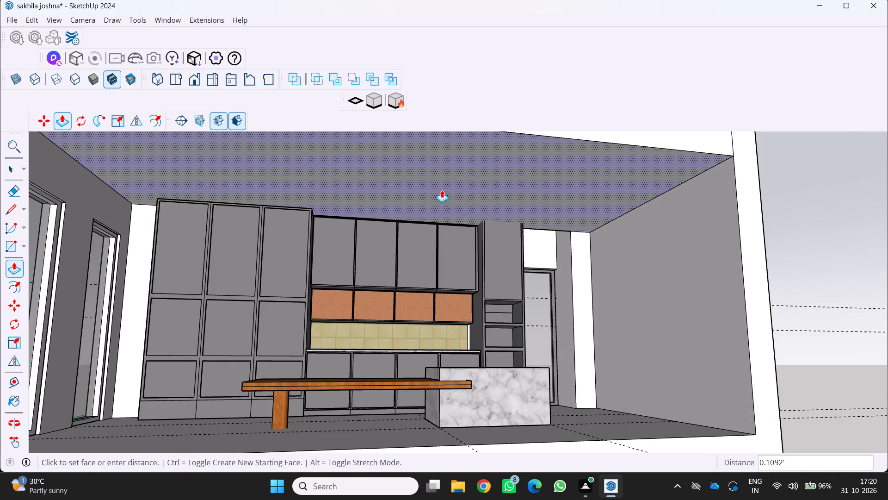
pyautogui.scroll(-4, 435, 204)
pyautogui.moveTo(435, 208); pyautogui.dragTo(415, 234, button='middle')
pyautogui.middleClick(415, 234)
pyautogui.scroll(3, 470, 205)
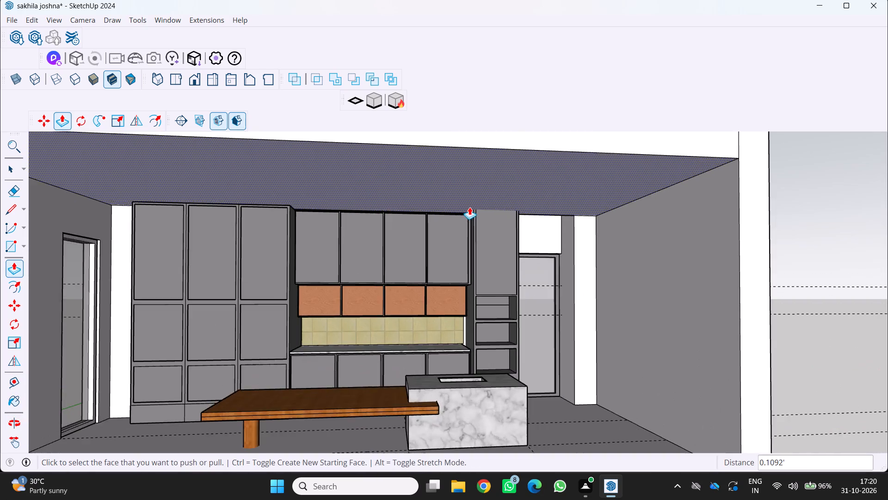
# Draw a line along the top of the tall shelf cabinet's upper front, where it meets the ceiling.
pyautogui.scroll(2, 469, 207)
pyautogui.press('l')
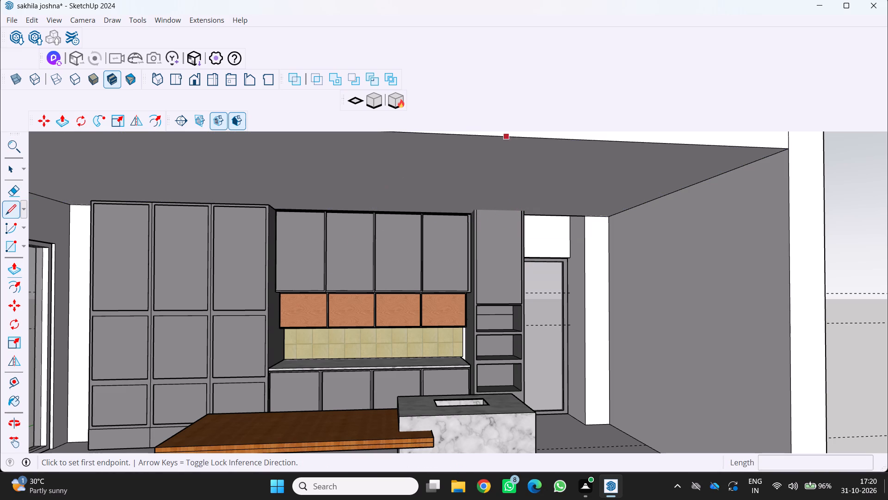
pyautogui.click(13, 206)
pyautogui.scroll(3, 485, 186)
pyautogui.scroll(2, 440, 239)
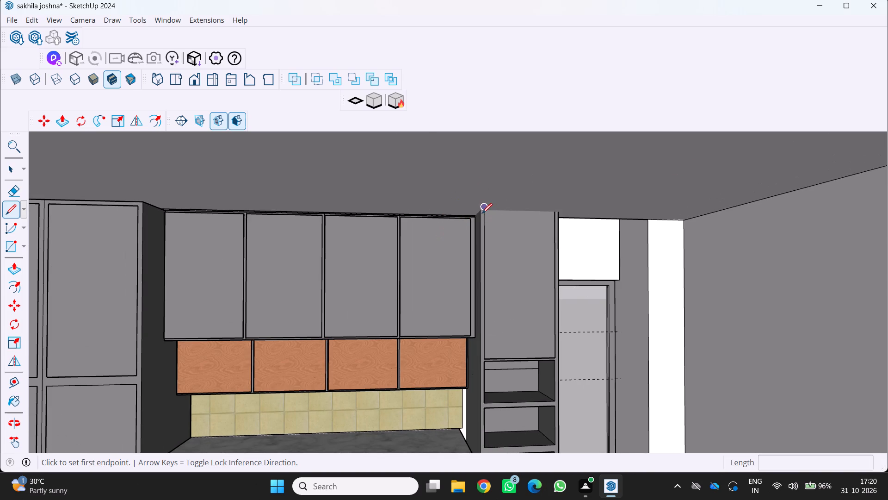
pyautogui.moveTo(485, 212); pyautogui.dragTo(521, 227)
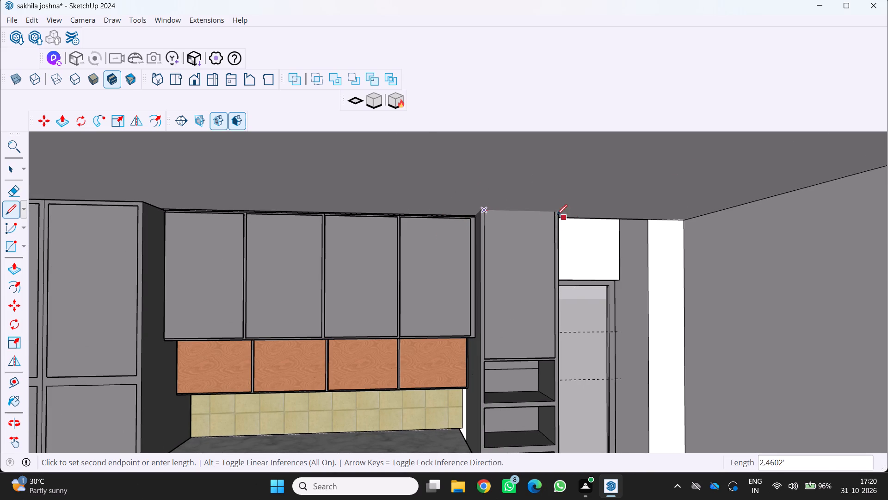
pyautogui.click(552, 212)
pyautogui.press('m')
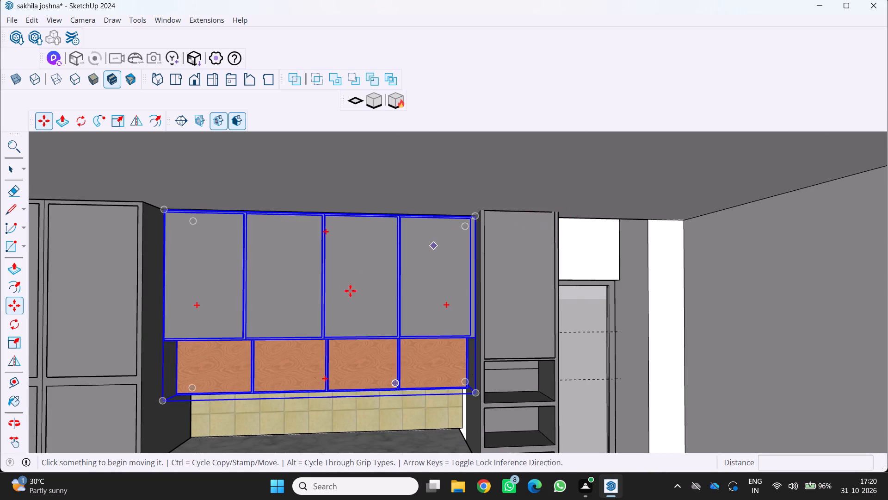
pyautogui.press('space')
# Extend the tall shelf cabinet's top line by about 0.17' across its side panel beside the doorway.
pyautogui.scroll(-4, 539, 220)
pyautogui.moveTo(553, 212); pyautogui.dragTo(515, 238, button='middle')
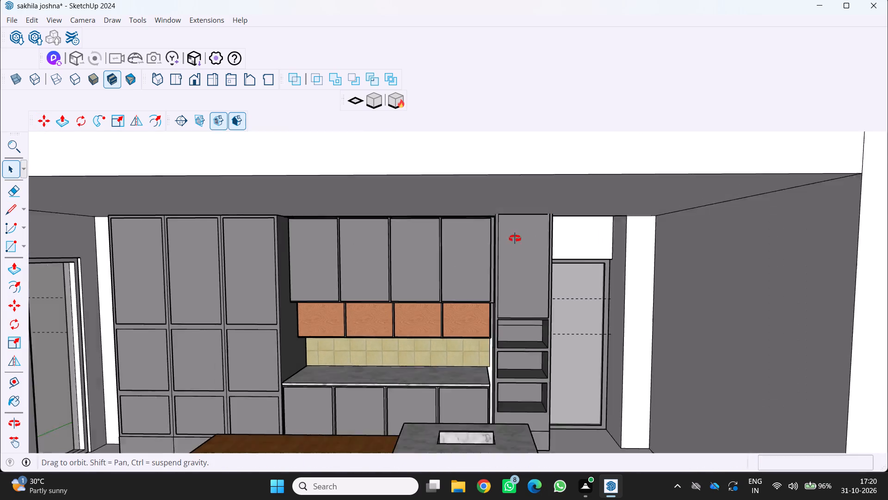
pyautogui.moveTo(515, 238); pyautogui.dragTo(507, 255, button='middle')
pyautogui.moveTo(510, 254); pyautogui.dragTo(514, 253, button='middle')
pyautogui.scroll(2, 567, 217)
pyautogui.moveTo(556, 214); pyautogui.dragTo(589, 171, button='middle')
pyautogui.moveTo(418, 292); pyautogui.dragTo(450, 244, button='middle')
pyautogui.scroll(5, 484, 260)
pyautogui.press('l')
pyautogui.scroll(6, 554, 305)
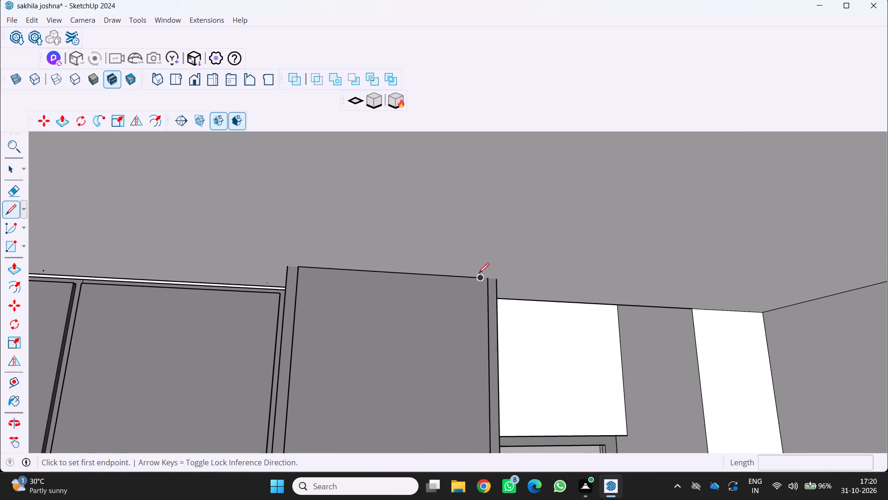
pyautogui.moveTo(480, 278); pyautogui.dragTo(487, 279)
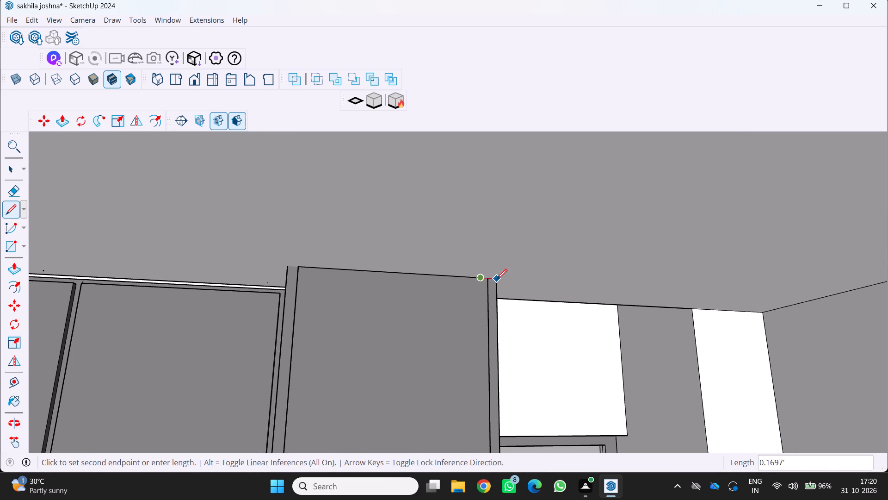
pyautogui.click(497, 279)
pyautogui.press('space')
# Copy the tall shelf cabinet's top front edge a short distance straight down onto the cabinet face.
pyautogui.scroll(-11, 485, 295)
pyautogui.moveTo(460, 290); pyautogui.dragTo(446, 317, button='middle')
pyautogui.middleClick(446, 317)
pyautogui.middleClick(445, 317)
pyautogui.scroll(3, 451, 287)
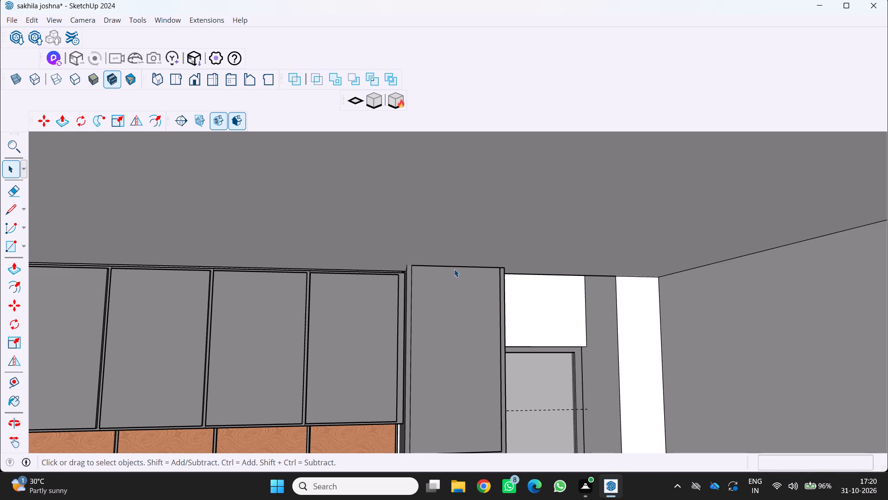
pyautogui.click(455, 267)
pyautogui.press('m')
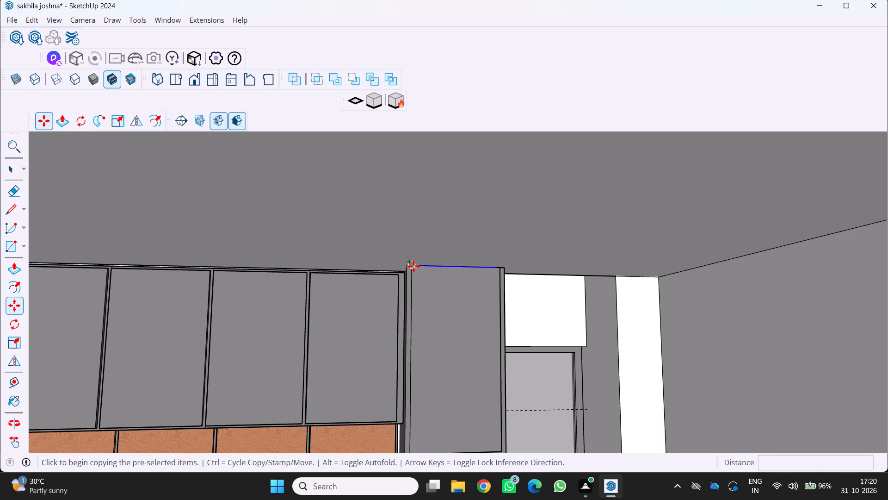
pyautogui.click(415, 265)
pyautogui.scroll(3, 415, 273)
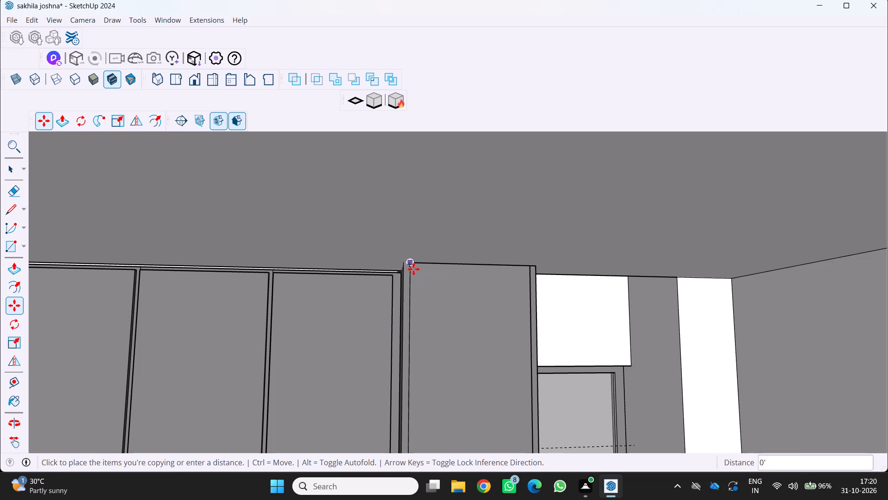
pyautogui.scroll(3, 415, 270)
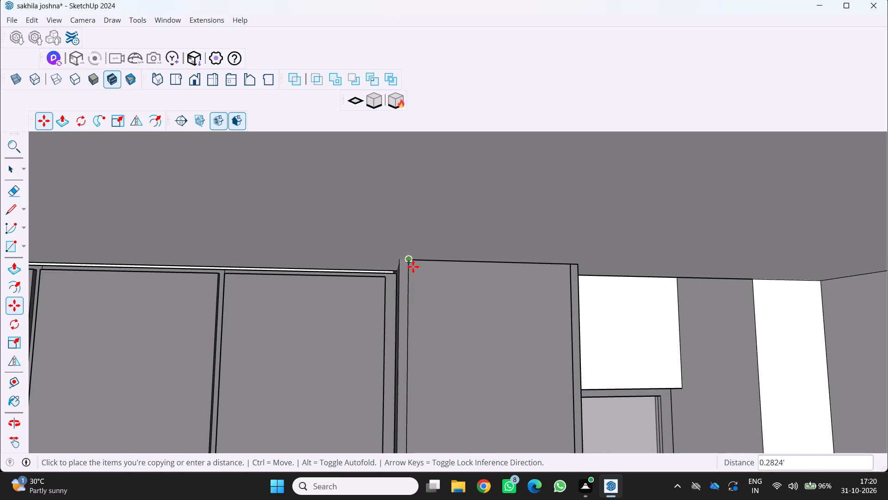
pyautogui.click(411, 270)
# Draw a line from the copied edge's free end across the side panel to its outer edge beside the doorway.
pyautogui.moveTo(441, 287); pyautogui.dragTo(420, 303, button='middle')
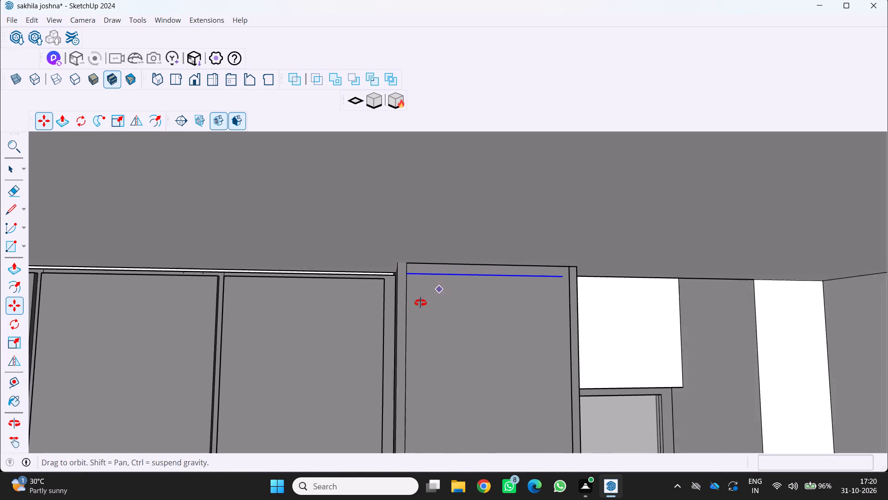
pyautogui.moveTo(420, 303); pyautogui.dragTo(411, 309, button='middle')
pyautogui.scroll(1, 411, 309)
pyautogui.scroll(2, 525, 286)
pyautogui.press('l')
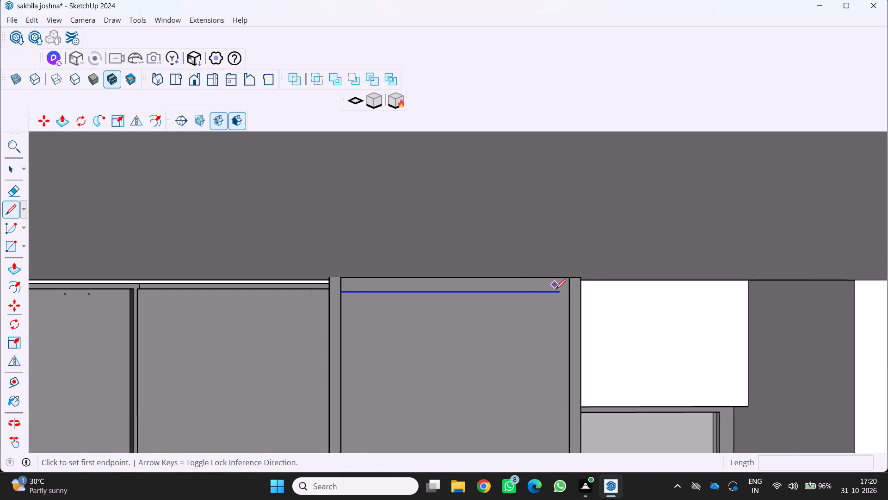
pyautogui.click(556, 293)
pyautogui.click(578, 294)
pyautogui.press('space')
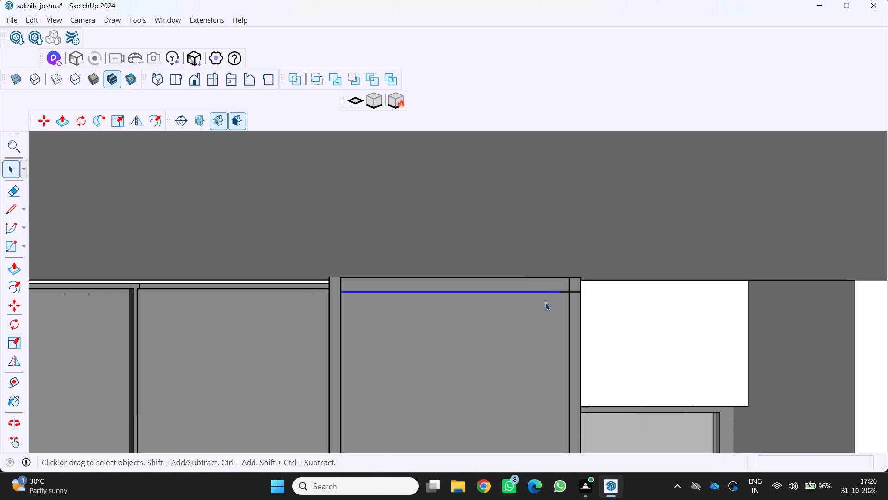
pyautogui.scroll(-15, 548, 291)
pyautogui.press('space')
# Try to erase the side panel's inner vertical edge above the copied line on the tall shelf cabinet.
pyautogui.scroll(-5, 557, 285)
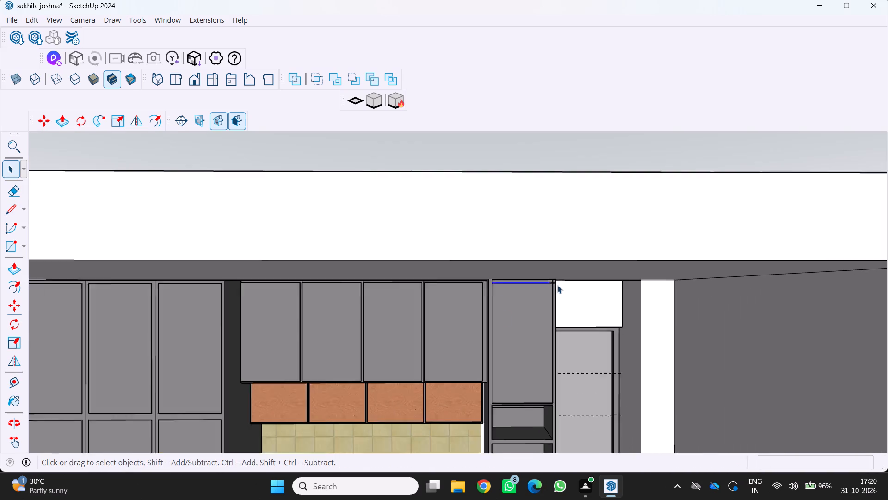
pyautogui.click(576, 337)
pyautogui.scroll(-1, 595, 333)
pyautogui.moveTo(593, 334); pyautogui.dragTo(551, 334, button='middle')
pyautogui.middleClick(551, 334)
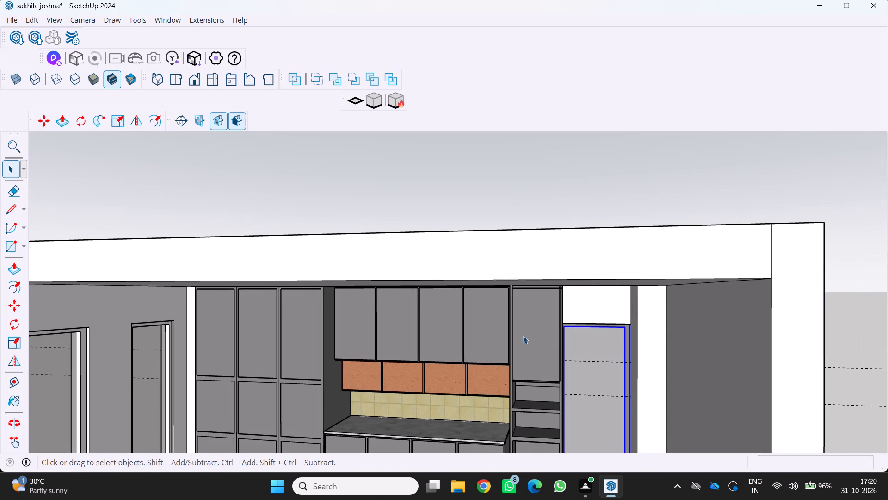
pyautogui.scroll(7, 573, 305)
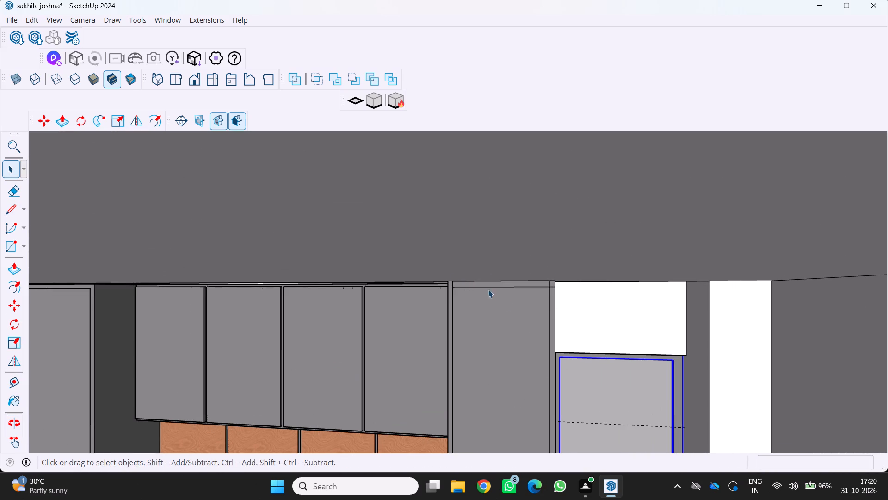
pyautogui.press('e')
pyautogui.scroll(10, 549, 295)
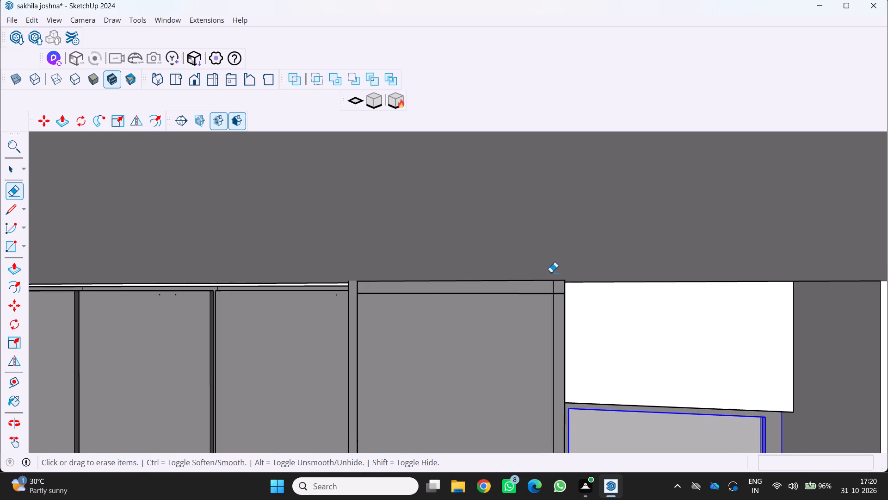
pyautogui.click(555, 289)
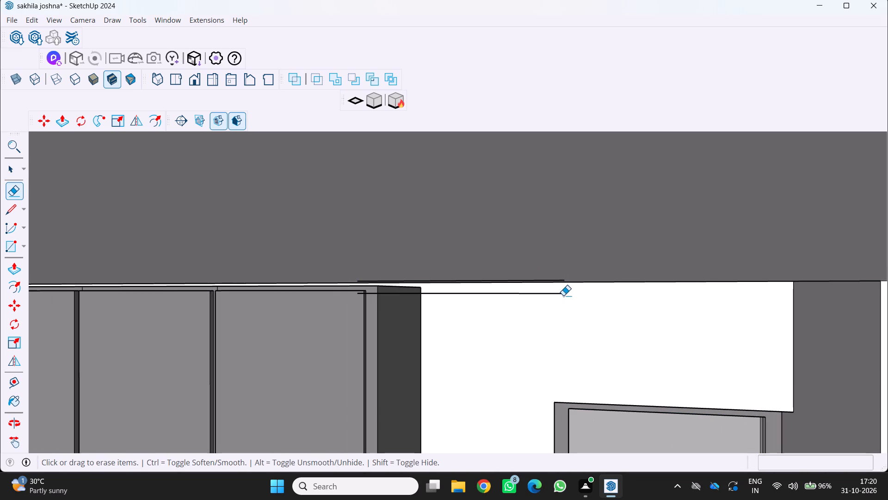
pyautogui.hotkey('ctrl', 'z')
# Replace the copied edge's extension across the side panel with a short line ending at the panel's inner edge.
pyautogui.scroll(3, 548, 300)
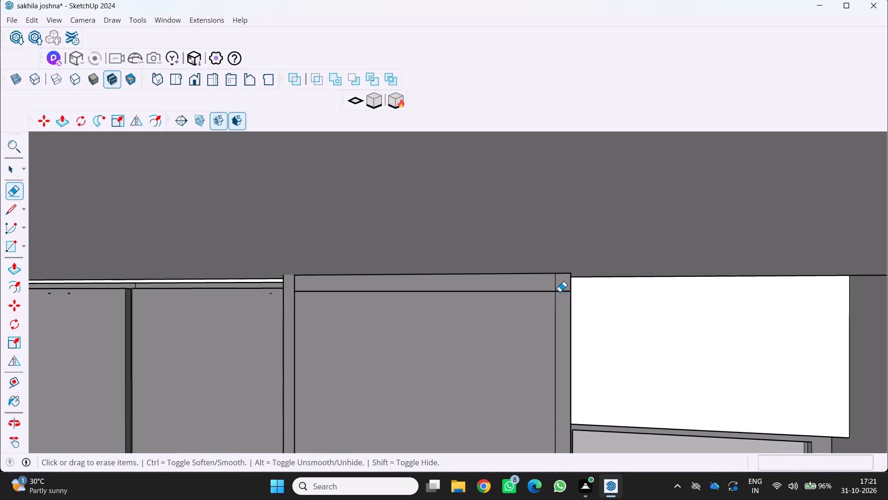
pyautogui.click(564, 291)
pyautogui.press('l')
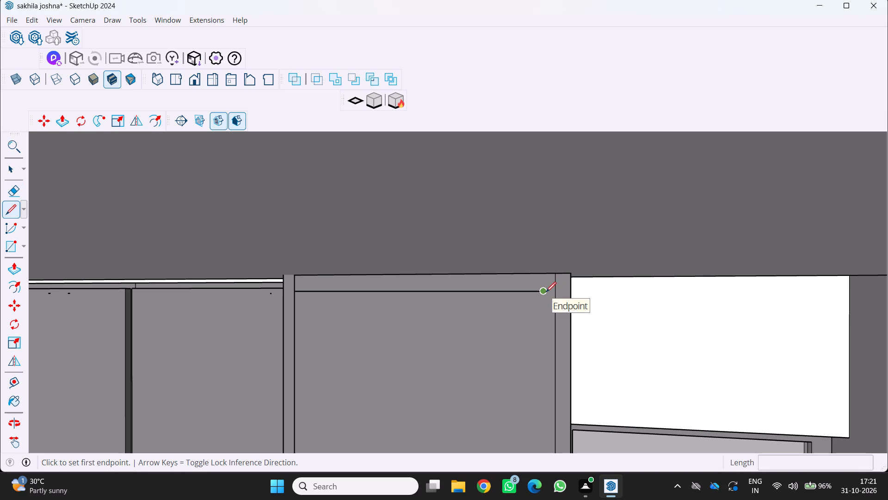
pyautogui.click(542, 292)
pyautogui.click(556, 294)
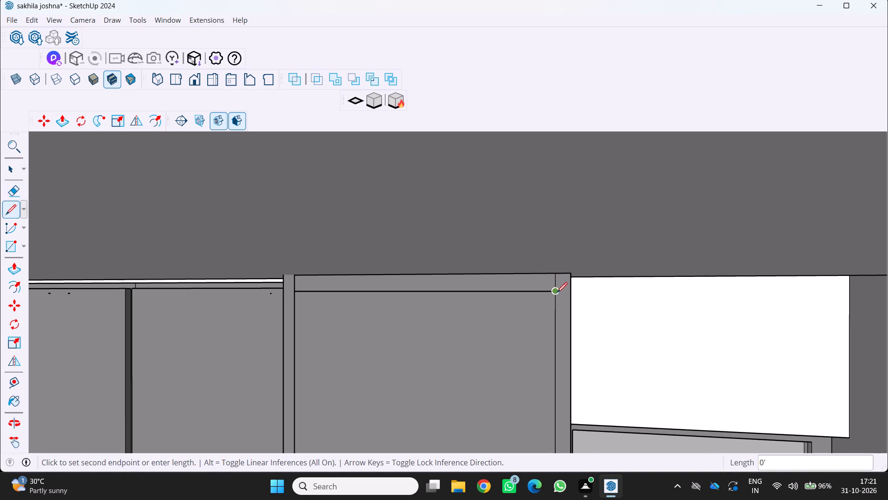
pyautogui.press('space')
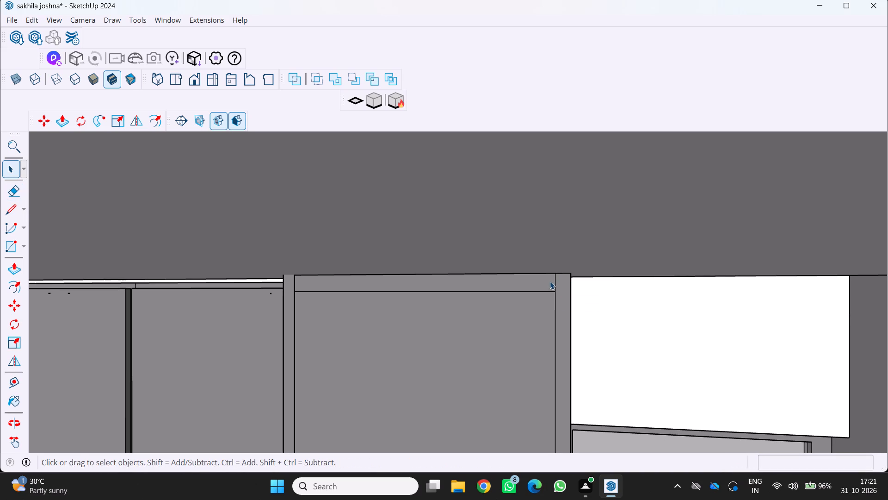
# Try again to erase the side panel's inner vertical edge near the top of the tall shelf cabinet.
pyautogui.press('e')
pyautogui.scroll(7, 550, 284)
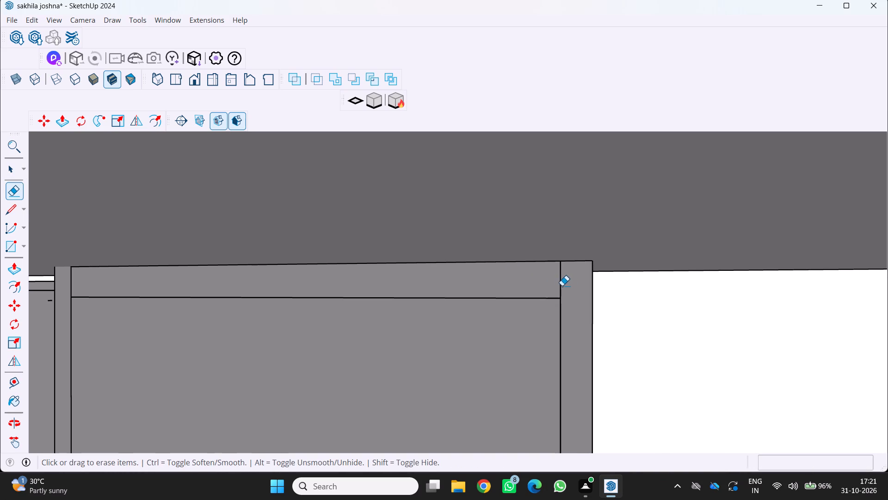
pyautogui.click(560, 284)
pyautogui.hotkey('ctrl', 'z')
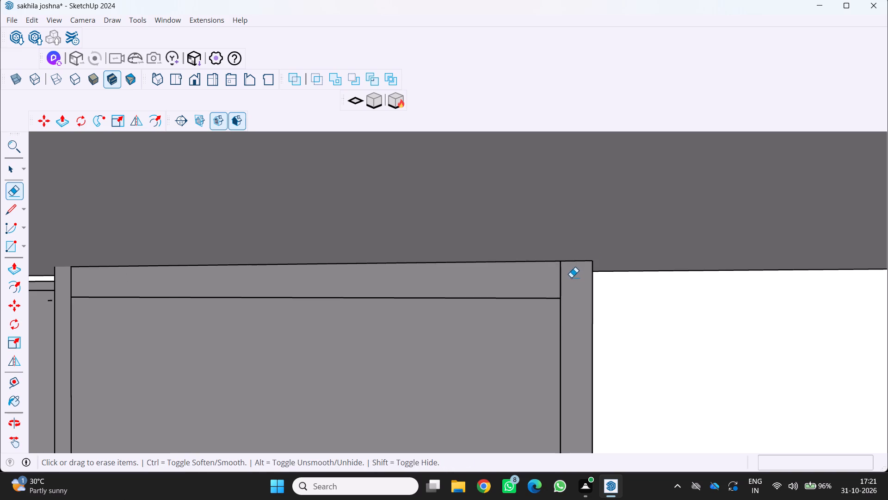
# Inspect the ceiling slab and the tops of the cabinets through the room's open front.
pyautogui.moveTo(568, 279); pyautogui.dragTo(520, 296, button='middle')
pyautogui.scroll(-12, 561, 266)
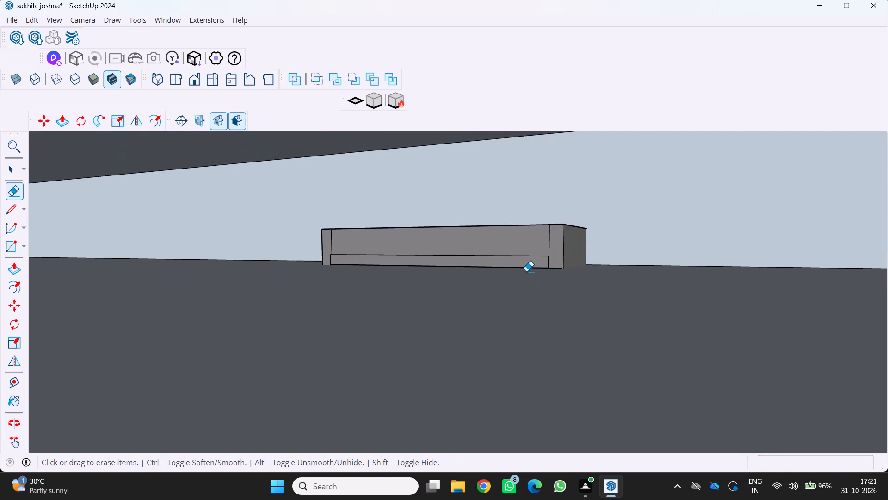
pyautogui.scroll(-20, 526, 271)
pyautogui.scroll(-10, 511, 281)
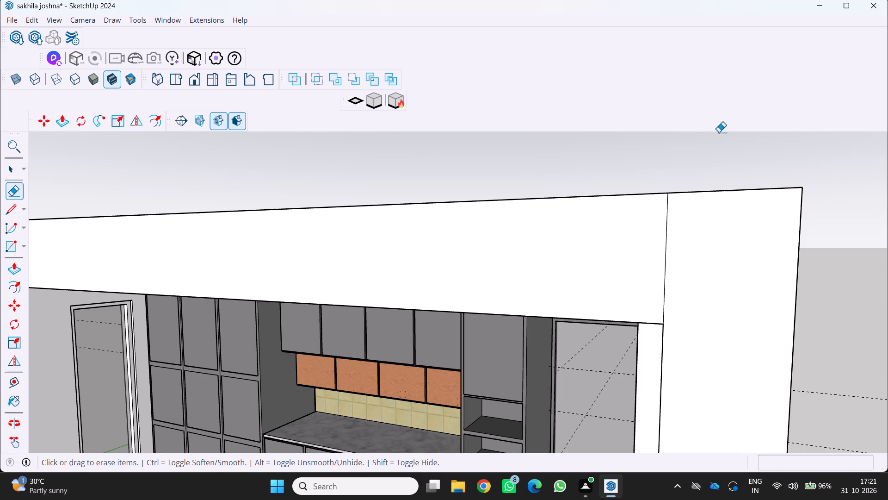
pyautogui.scroll(-4, 620, 279)
pyautogui.moveTo(596, 297); pyautogui.dragTo(663, 262, button='middle')
pyautogui.scroll(-4, 664, 262)
pyautogui.moveTo(571, 303); pyautogui.dragTo(587, 253, button='middle')
pyautogui.middleClick(587, 253)
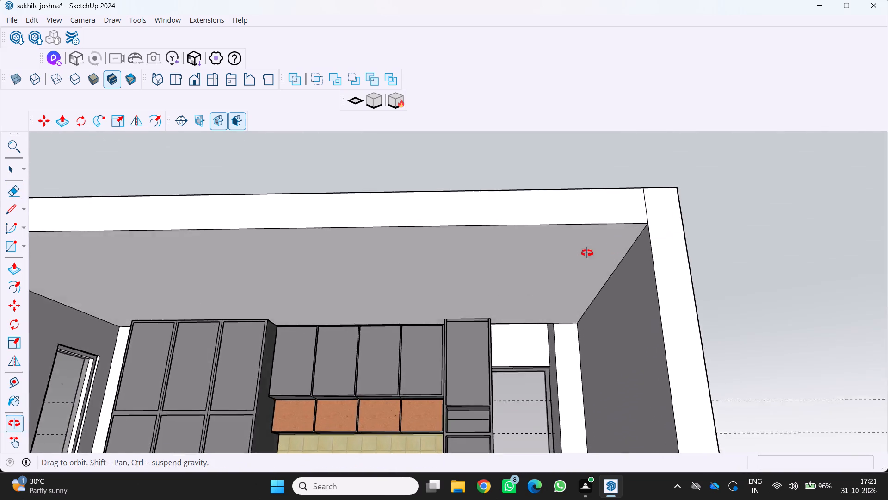
pyautogui.scroll(-10, 589, 256)
pyautogui.moveTo(575, 268); pyautogui.dragTo(530, 334, button='middle')
pyautogui.scroll(5, 512, 347)
pyautogui.moveTo(511, 350); pyautogui.dragTo(529, 382, button='middle')
pyautogui.middleClick(529, 382)
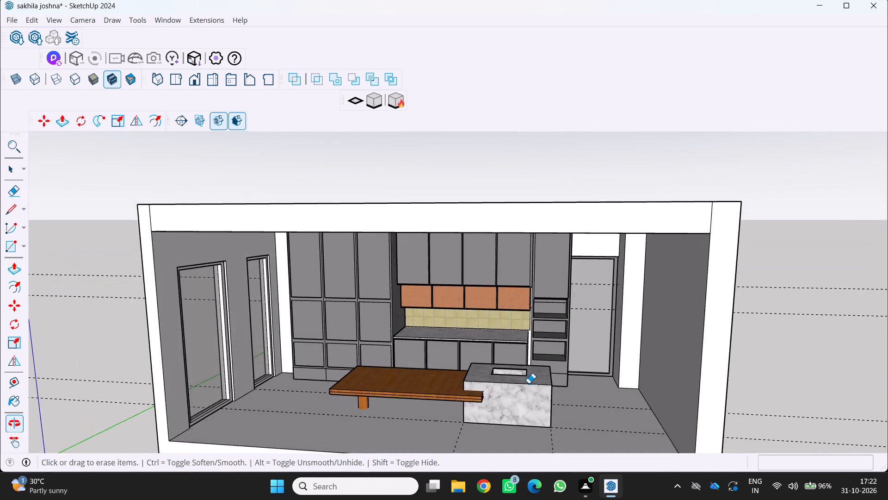
# Inspect the marble island, wooden table, backsplash and wall cabinets from closer inside the kitchen.
pyautogui.scroll(8, 515, 387)
pyautogui.moveTo(505, 386); pyautogui.dragTo(529, 358, button='middle')
pyautogui.scroll(-7, 532, 344)
pyautogui.moveTo(531, 342); pyautogui.dragTo(520, 353, button='middle')
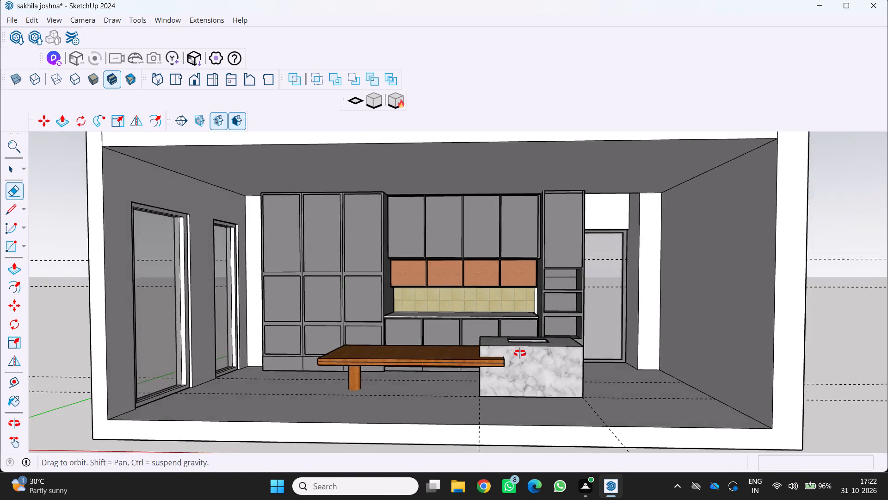
pyautogui.moveTo(520, 353); pyautogui.dragTo(516, 358, button='middle')
pyautogui.middleClick(516, 358)
pyautogui.scroll(9, 508, 369)
pyautogui.moveTo(513, 360); pyautogui.dragTo(547, 365, button='middle')
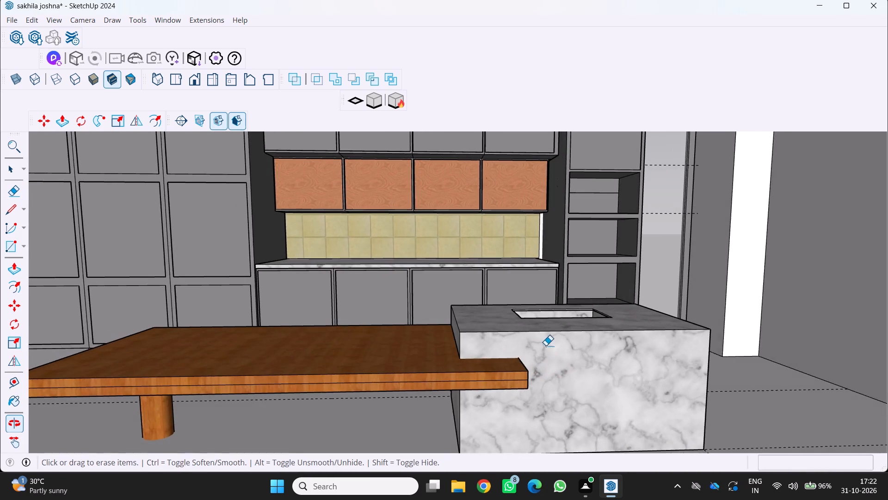
pyautogui.scroll(1, 538, 337)
pyautogui.scroll(-5, 536, 333)
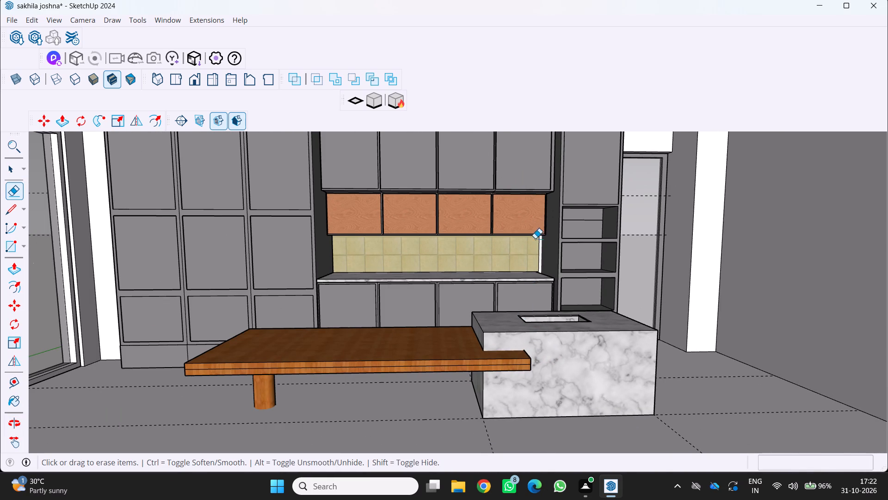
# Examine the gap between the tiled backsplash, the marble countertop and the tall shelf cabinet's side panel at close range.
pyautogui.scroll(3, 531, 258)
pyautogui.moveTo(534, 269); pyautogui.dragTo(511, 272, button='middle')
pyautogui.scroll(6, 534, 269)
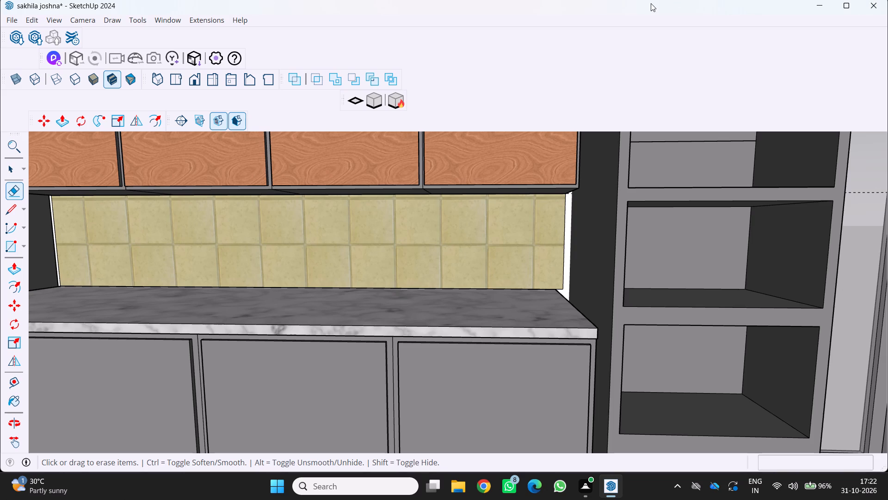
pyautogui.scroll(-5, 508, 337)
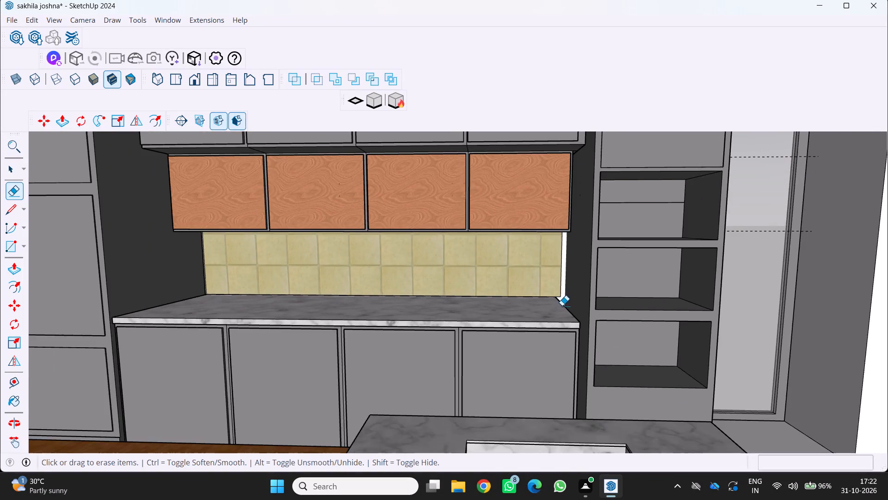
pyautogui.moveTo(563, 306); pyautogui.dragTo(512, 342, button='middle')
pyautogui.scroll(1, 564, 309)
pyautogui.scroll(-5, 513, 334)
pyautogui.moveTo(524, 341); pyautogui.dragTo(592, 327, button='middle')
pyautogui.scroll(-4, 538, 351)
pyautogui.scroll(1, 523, 344)
pyautogui.moveTo(524, 343); pyautogui.dragTo(539, 324, button='middle')
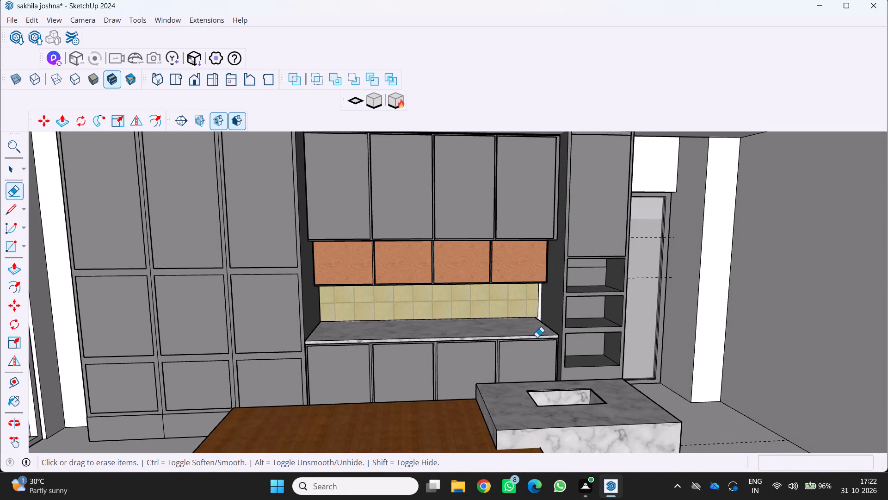
pyautogui.scroll(8, 540, 321)
pyautogui.moveTo(539, 322); pyautogui.dragTo(493, 320, button='middle')
pyautogui.scroll(2, 533, 314)
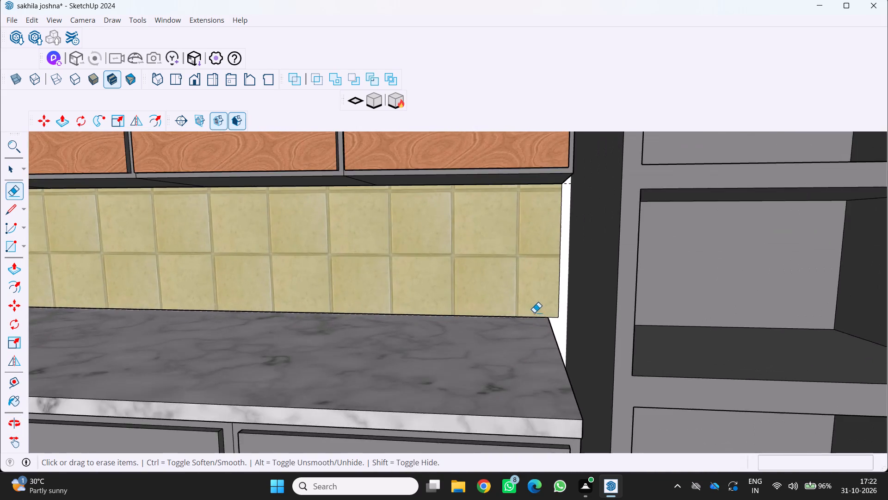
pyautogui.scroll(4, 534, 312)
pyautogui.moveTo(557, 325); pyautogui.dragTo(582, 282, button='middle')
pyautogui.middleClick(582, 283)
pyautogui.scroll(-9, 559, 312)
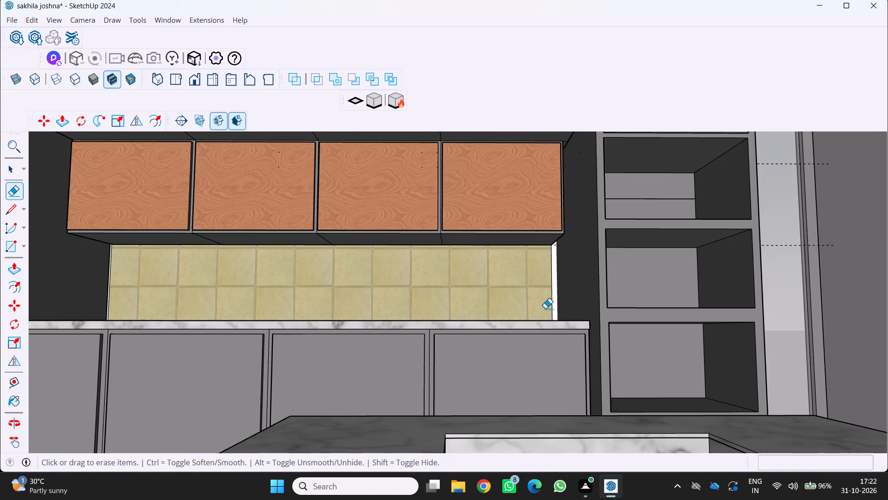
pyautogui.scroll(-6, 542, 306)
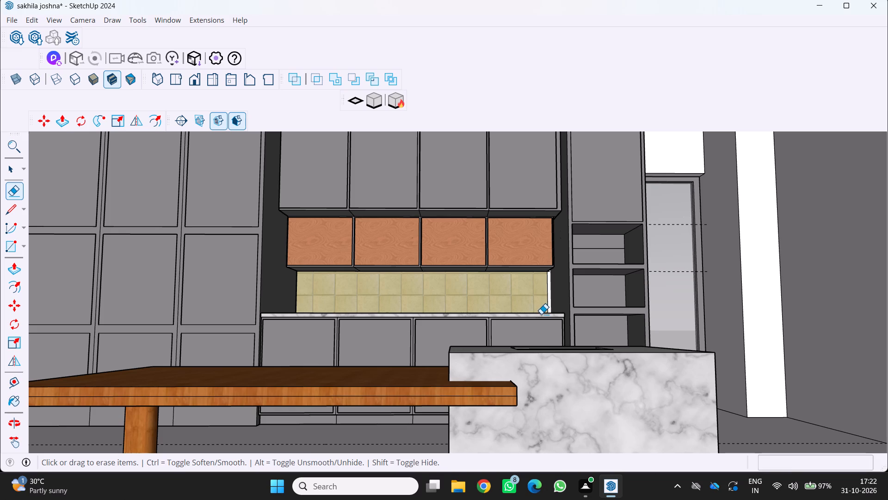
# Review the whole kitchen through the room's open front, checking the ceiling, cabinets, wooden table and marble island.
pyautogui.scroll(-12, 541, 311)
pyautogui.moveTo(537, 312); pyautogui.dragTo(531, 362, button='middle')
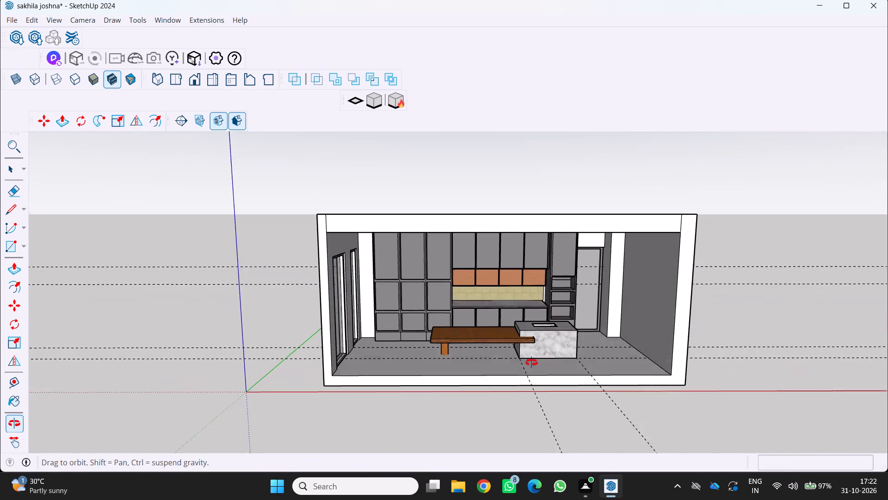
pyautogui.moveTo(531, 362); pyautogui.dragTo(530, 362, button='middle')
pyautogui.scroll(3, 534, 350)
pyautogui.moveTo(533, 348); pyautogui.dragTo(523, 329, button='middle')
pyautogui.scroll(-3, 512, 332)
pyautogui.moveTo(512, 337); pyautogui.dragTo(516, 336, button='middle')
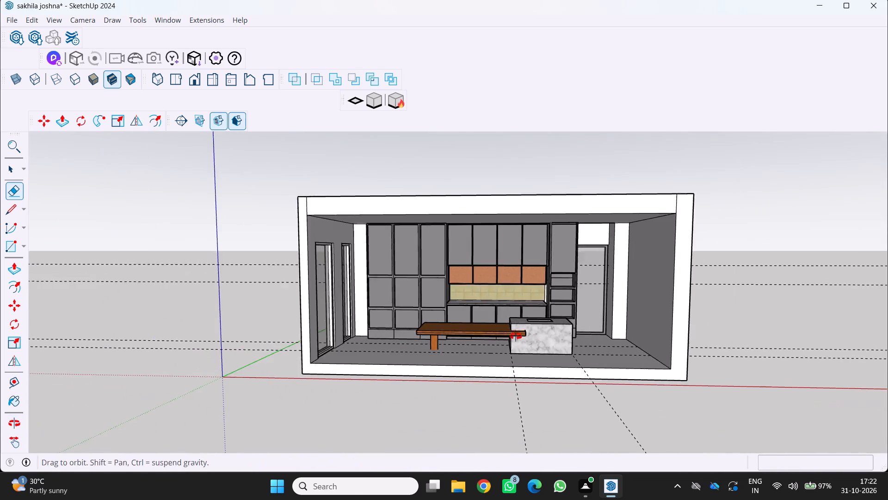
pyautogui.moveTo(516, 336); pyautogui.dragTo(532, 326, button='middle')
pyautogui.middleClick(532, 326)
pyautogui.middleClick(532, 325)
pyautogui.middleClick(533, 325)
pyautogui.moveTo(519, 339); pyautogui.dragTo(533, 328, button='middle')
pyautogui.scroll(1, 524, 335)
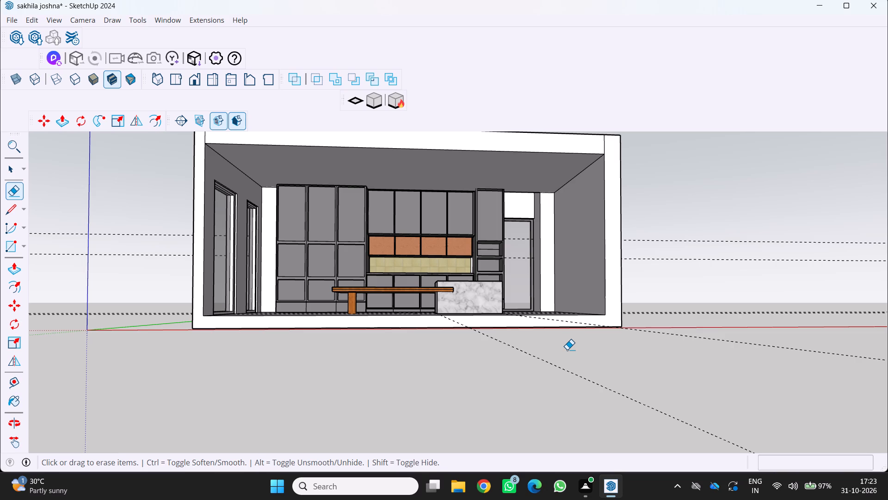
pyautogui.moveTo(538, 310); pyautogui.dragTo(475, 360, button='middle')
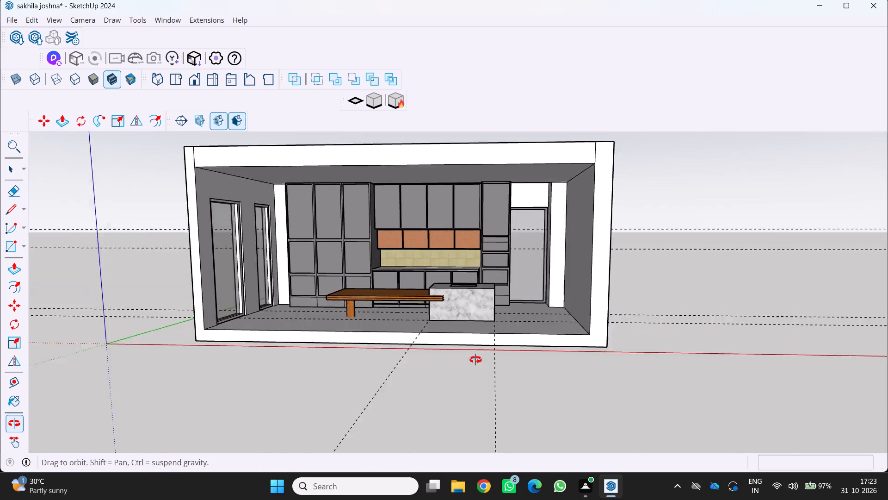
pyautogui.moveTo(475, 360); pyautogui.dragTo(472, 360, button='middle')
pyautogui.middleClick(472, 359)
pyautogui.scroll(2, 476, 329)
pyautogui.moveTo(466, 322); pyautogui.dragTo(506, 324, button='middle')
pyautogui.scroll(3, 410, 261)
pyautogui.moveTo(404, 252); pyautogui.dragTo(417, 225, button='middle')
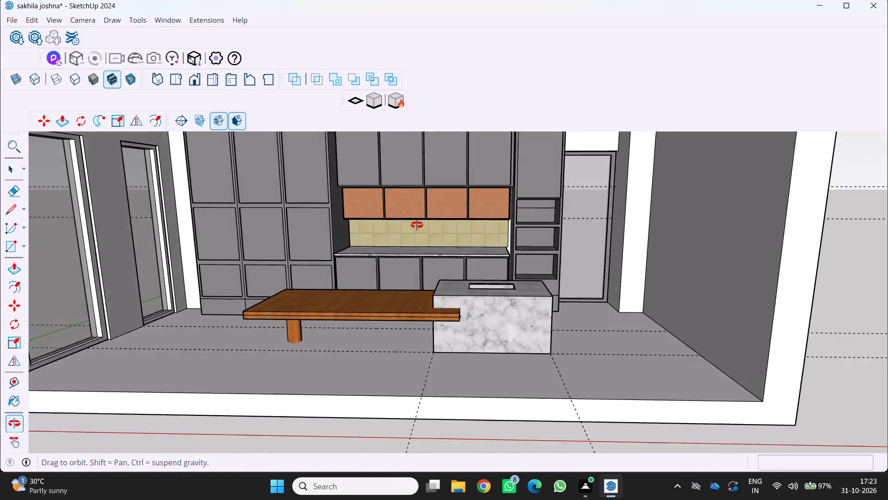
pyautogui.moveTo(417, 225); pyautogui.dragTo(419, 215, button='middle')
pyautogui.middleClick(419, 214)
pyautogui.scroll(-7, 419, 212)
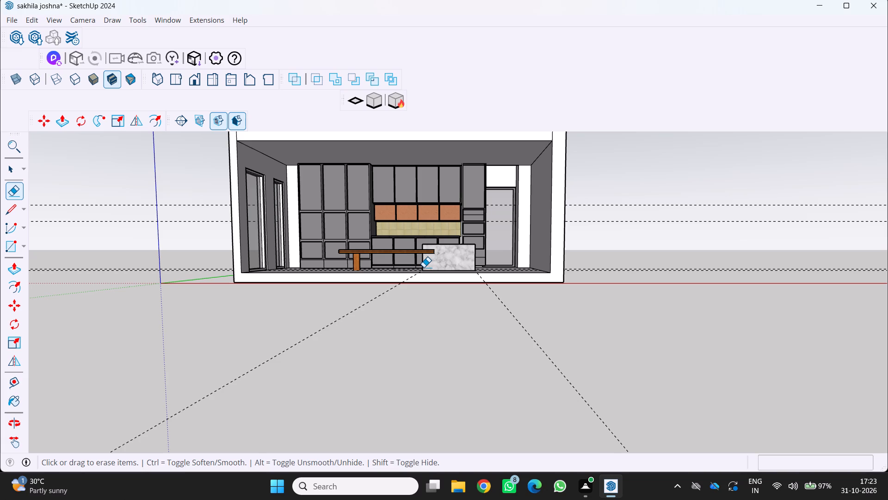
# Examine the room shell from outside at several angles and return to a closer front view of the kitchen.
pyautogui.scroll(-2, 320, 223)
pyautogui.moveTo(330, 219); pyautogui.dragTo(313, 231, button='middle')
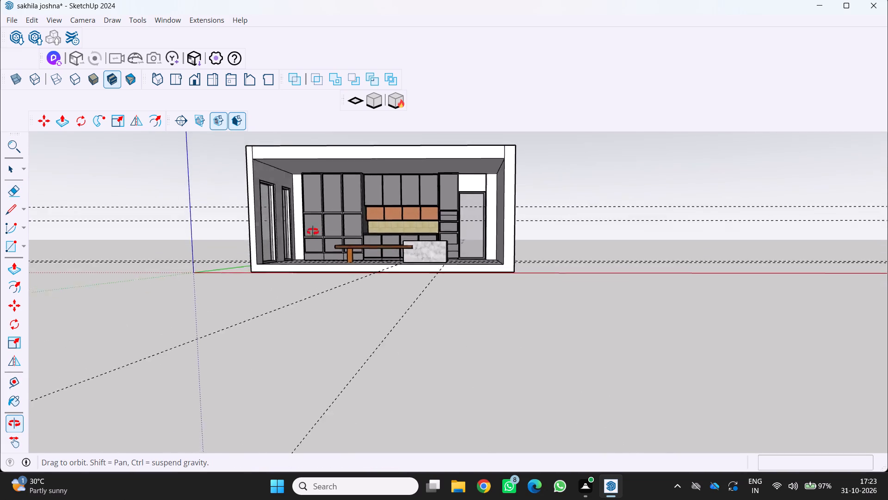
pyautogui.moveTo(313, 231); pyautogui.dragTo(307, 235, button='middle')
pyautogui.middleClick(307, 235)
pyautogui.middleClick(306, 235)
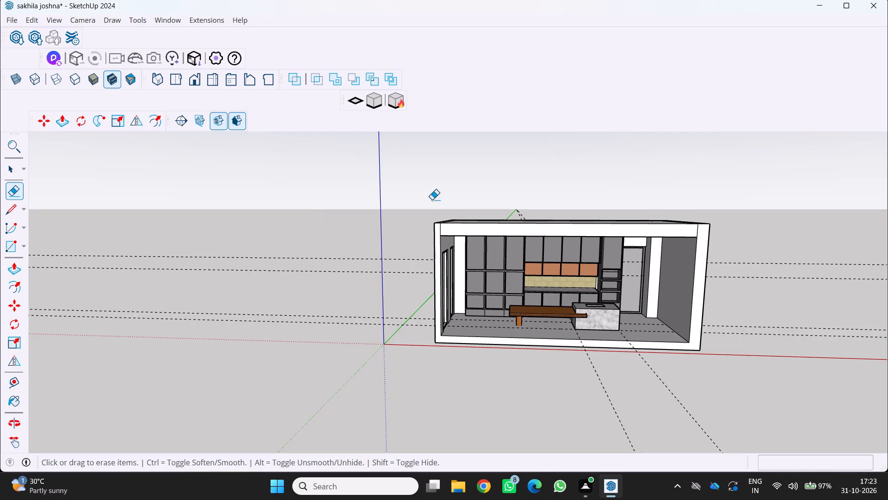
pyautogui.moveTo(532, 345); pyautogui.dragTo(511, 270, button='middle')
pyautogui.middleClick(511, 270)
pyautogui.middleClick(511, 270)
pyautogui.scroll(-4, 511, 270)
pyautogui.scroll(1, 509, 275)
pyautogui.moveTo(510, 275); pyautogui.dragTo(525, 336, button='middle')
pyautogui.middleClick(524, 337)
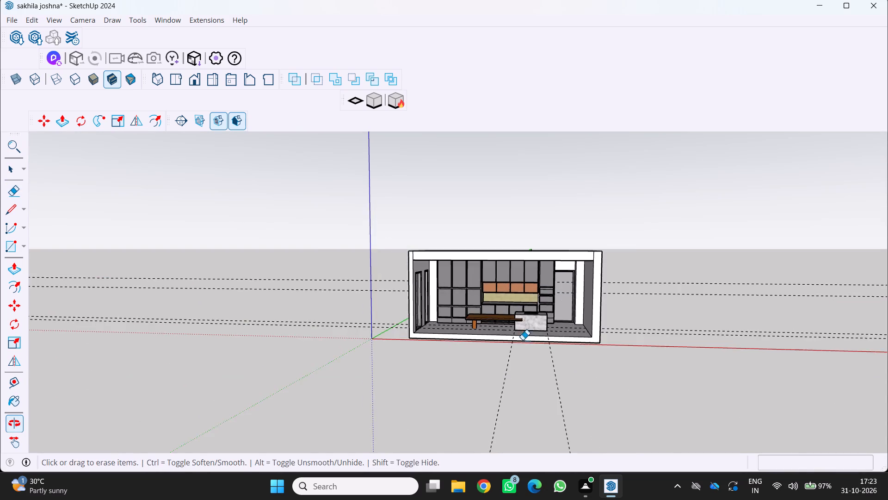
pyautogui.scroll(4, 519, 340)
pyautogui.moveTo(518, 345); pyautogui.dragTo(524, 381, button='middle')
pyautogui.scroll(4, 524, 381)
pyautogui.scroll(3, 542, 325)
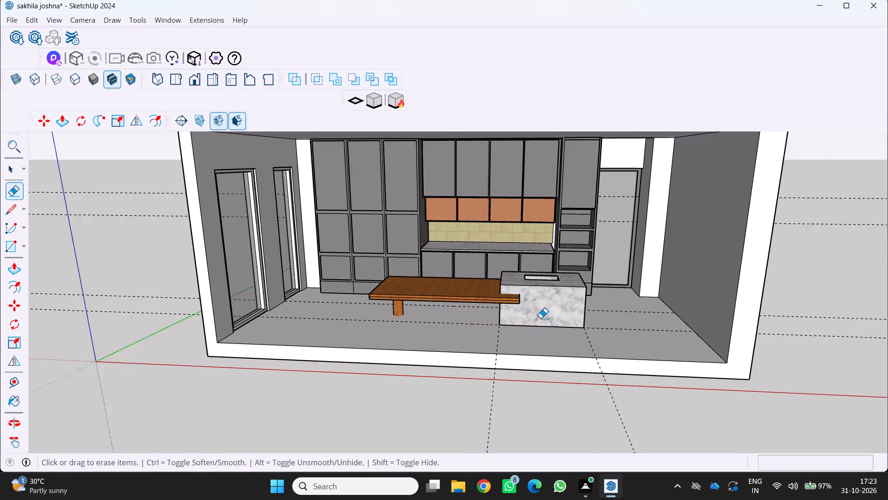
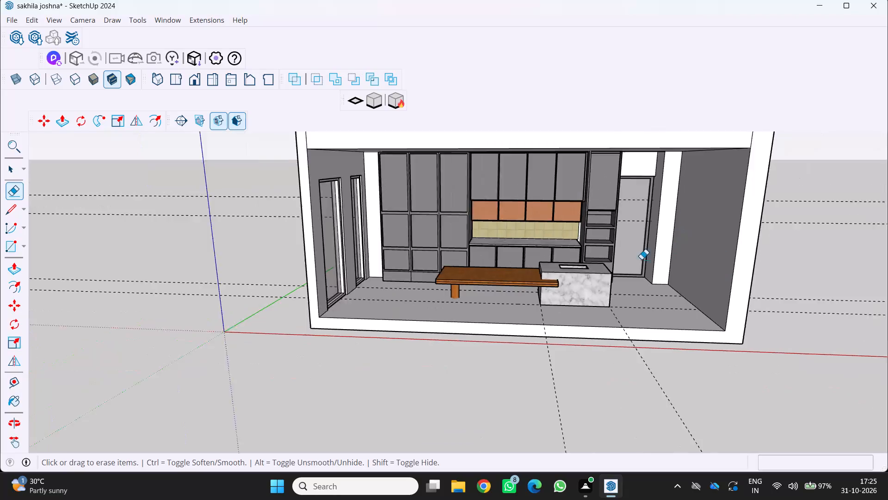
# Review the kitchen through the room's open front, checking the cabinets, backsplash, wooden table and marble island.
pyautogui.moveTo(618, 271); pyautogui.dragTo(580, 228, button='middle')
pyautogui.scroll(3, 580, 233)
pyautogui.moveTo(573, 224); pyautogui.dragTo(579, 227, button='middle')
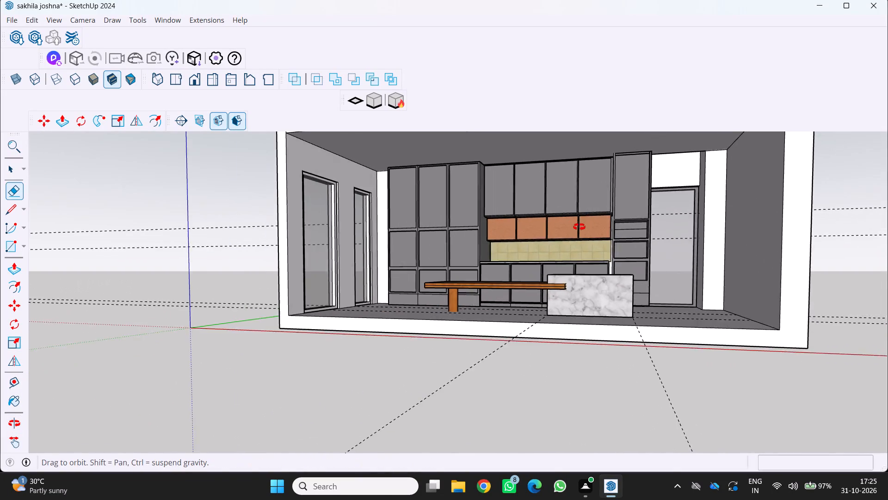
pyautogui.moveTo(579, 227); pyautogui.dragTo(592, 246, button='middle')
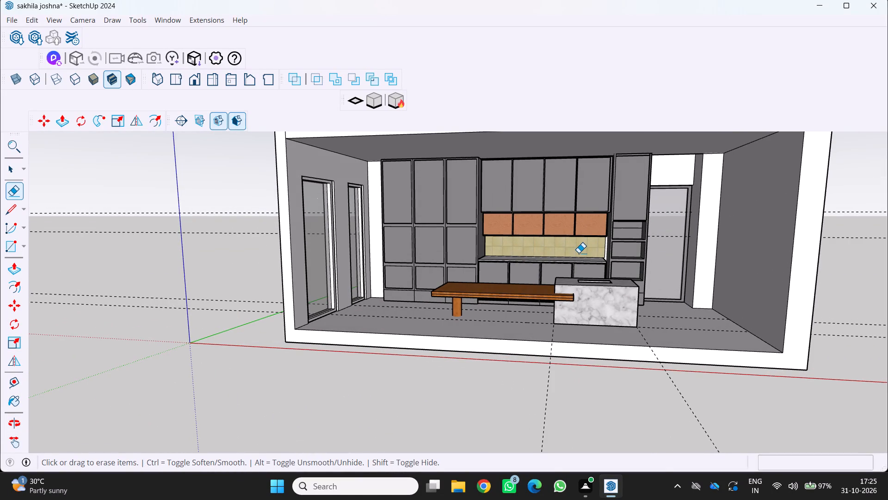
pyautogui.scroll(-1, 571, 272)
pyautogui.moveTo(570, 280); pyautogui.dragTo(536, 293, button='middle')
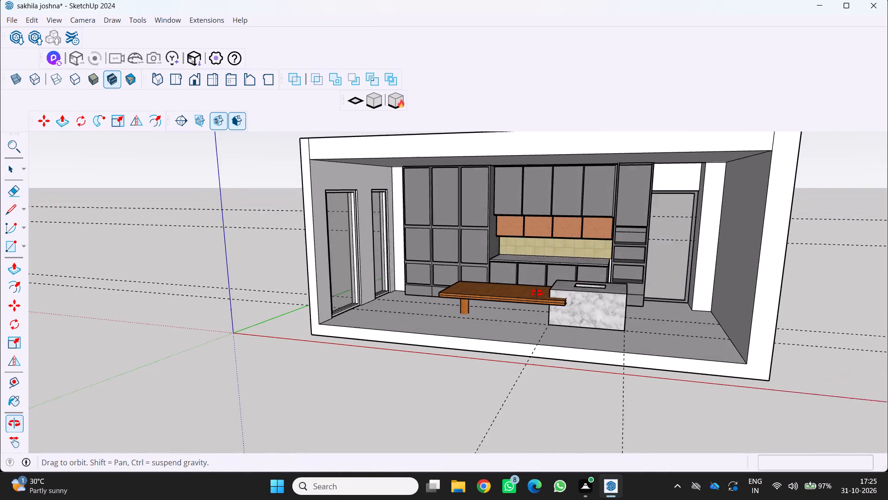
pyautogui.moveTo(536, 293); pyautogui.dragTo(533, 292, button='middle')
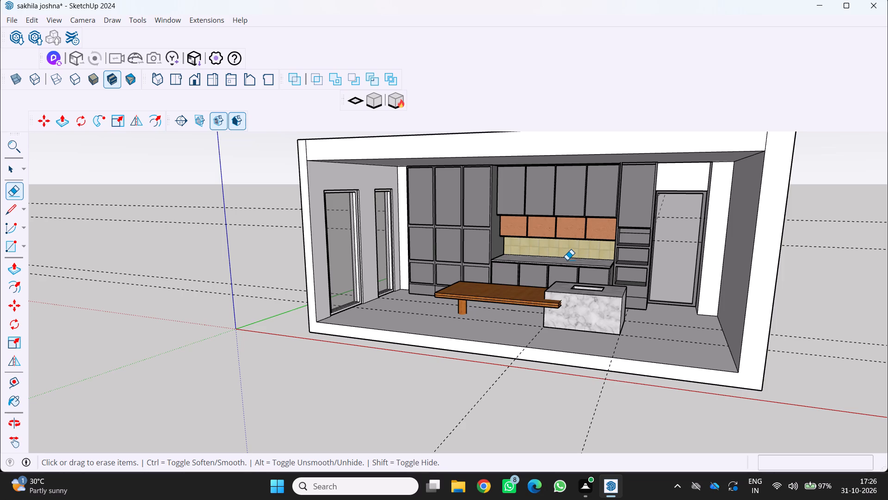
pyautogui.scroll(-1, 566, 262)
pyautogui.moveTo(569, 265); pyautogui.dragTo(579, 257, button='middle')
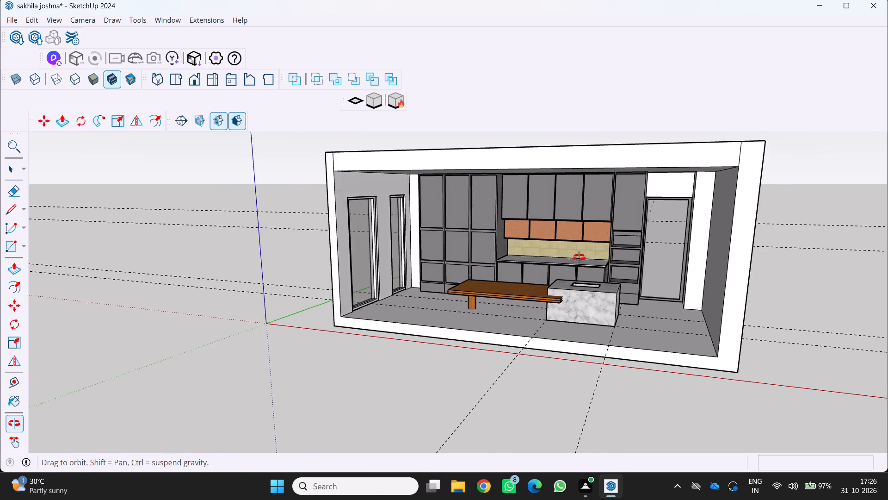
# Examine the room shell from below and above, checking the floor underside, ceiling slab and roof edges.
pyautogui.moveTo(579, 257); pyautogui.dragTo(585, 218, button='middle')
pyautogui.scroll(-4, 594, 213)
pyautogui.middleClick(582, 219)
pyautogui.scroll(1, 570, 208)
pyautogui.moveTo(570, 208); pyautogui.dragTo(600, 190, button='middle')
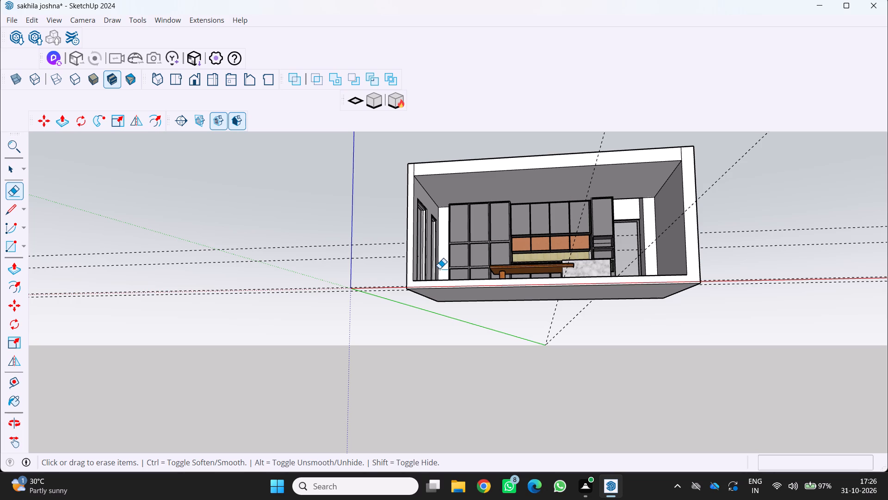
pyautogui.scroll(-1, 459, 292)
pyautogui.moveTo(512, 287); pyautogui.dragTo(509, 375, button='middle')
pyautogui.middleClick(508, 375)
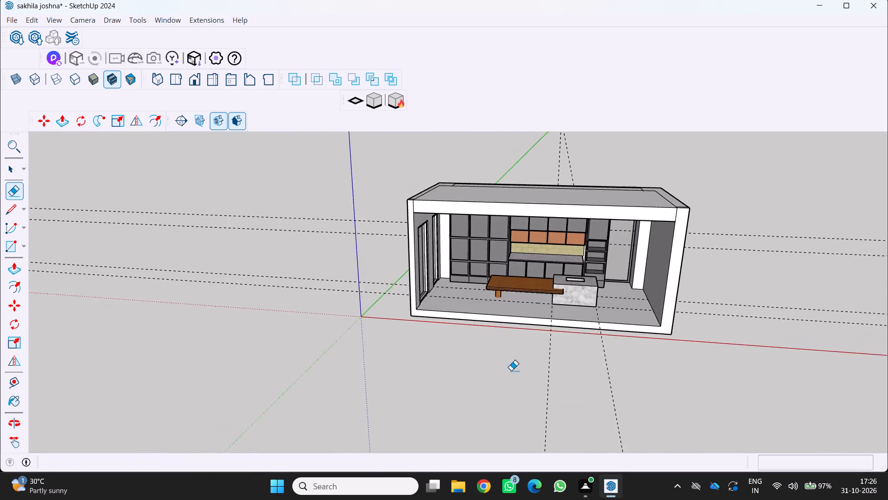
pyautogui.scroll(-2, 517, 369)
pyautogui.moveTo(520, 340); pyautogui.dragTo(510, 372, button='middle')
pyautogui.scroll(1, 515, 375)
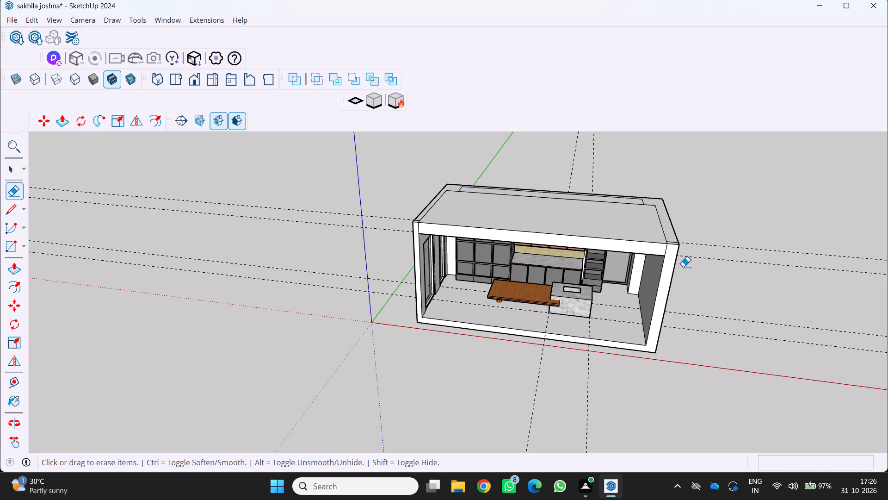
pyautogui.scroll(3, 604, 208)
pyautogui.moveTo(597, 235); pyautogui.dragTo(614, 259, button='middle')
pyautogui.scroll(1, 601, 241)
pyautogui.middleClick(615, 260)
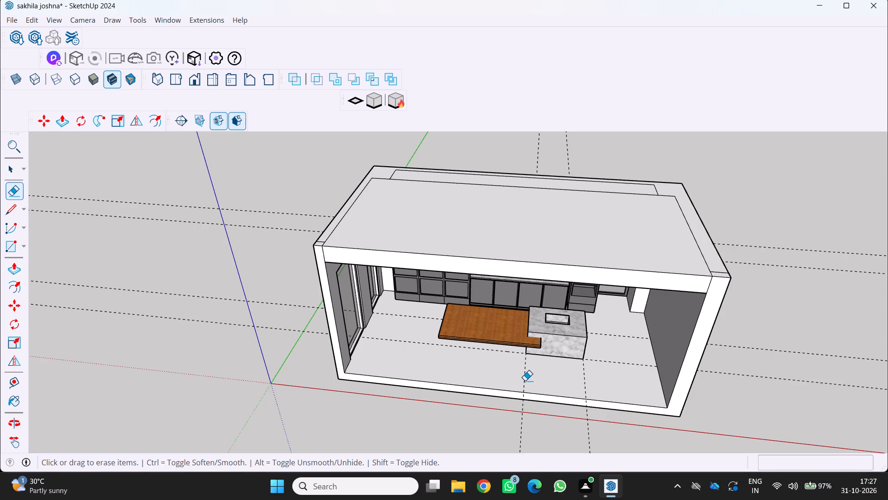
# Inspect the joint between the wooden table and marble island, the sink cutout and the nearby cabinets at close range.
pyautogui.scroll(-1, 561, 320)
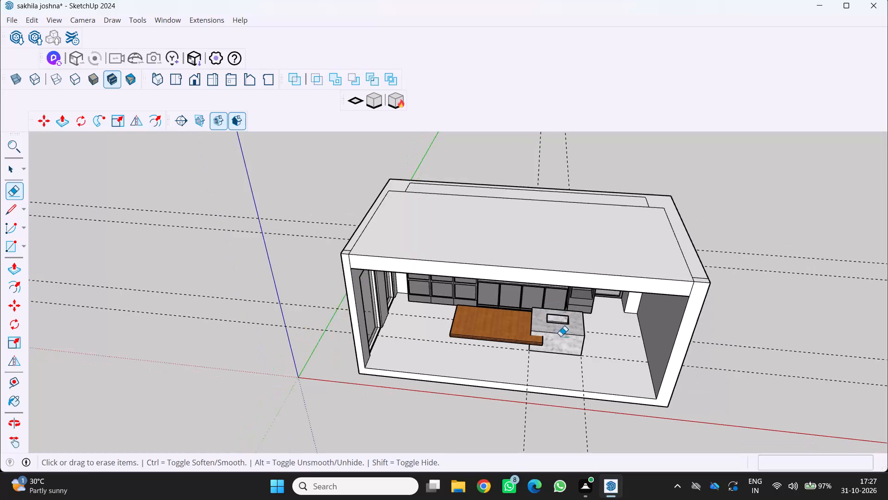
pyautogui.moveTo(563, 350); pyautogui.dragTo(580, 278, button='middle')
pyautogui.scroll(-1, 578, 285)
pyautogui.scroll(5, 553, 367)
pyautogui.moveTo(529, 335); pyautogui.dragTo(496, 319, button='middle')
pyautogui.scroll(1, 519, 332)
pyautogui.middleClick(496, 319)
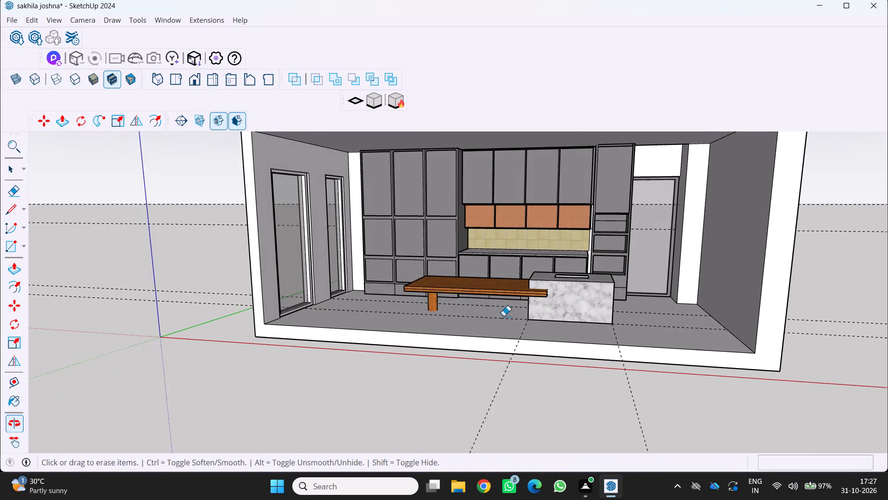
pyautogui.scroll(3, 511, 305)
pyautogui.moveTo(515, 302); pyautogui.dragTo(473, 306, button='middle')
pyautogui.scroll(5, 515, 302)
pyautogui.moveTo(527, 306); pyautogui.dragTo(482, 314, button='middle')
pyautogui.middleClick(482, 315)
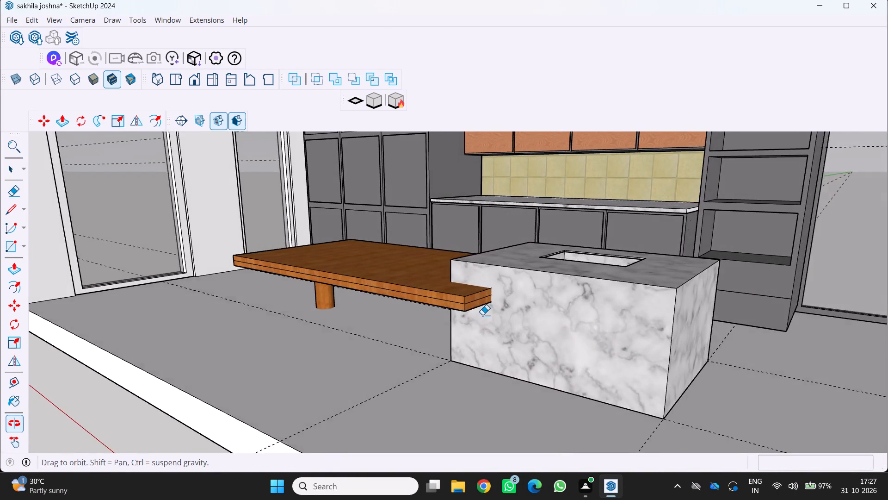
pyautogui.scroll(3, 488, 311)
pyautogui.moveTo(487, 313); pyautogui.dragTo(456, 345, button='middle')
pyautogui.middleClick(456, 345)
pyautogui.scroll(-4, 468, 325)
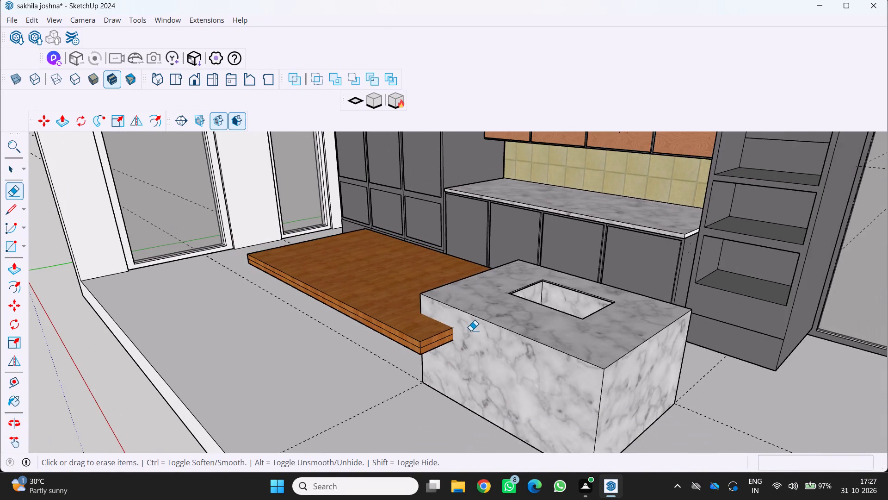
pyautogui.moveTo(477, 331); pyautogui.dragTo(552, 309, button='middle')
pyautogui.moveTo(554, 309); pyautogui.dragTo(559, 309, button='middle')
pyautogui.scroll(-4, 561, 309)
pyautogui.moveTo(479, 324); pyautogui.dragTo(606, 323, button='middle')
pyautogui.middleClick(607, 323)
pyautogui.scroll(-3, 608, 324)
pyautogui.moveTo(467, 329); pyautogui.dragTo(432, 297, button='middle')
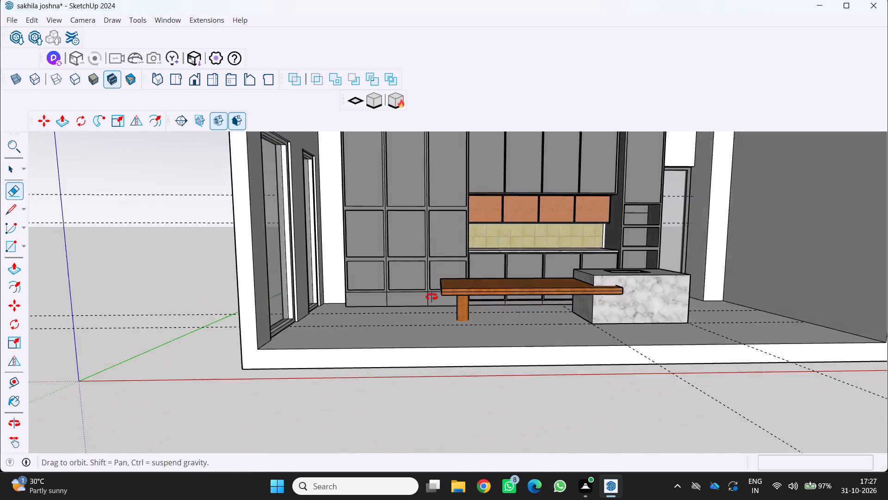
# Review the whole room from the front and from below, checking the ceiling against the cabinet tops and side walls.
pyautogui.moveTo(432, 297); pyautogui.dragTo(436, 276, button='middle')
pyautogui.scroll(-6, 440, 264)
pyautogui.moveTo(441, 275); pyautogui.dragTo(435, 304, button='middle')
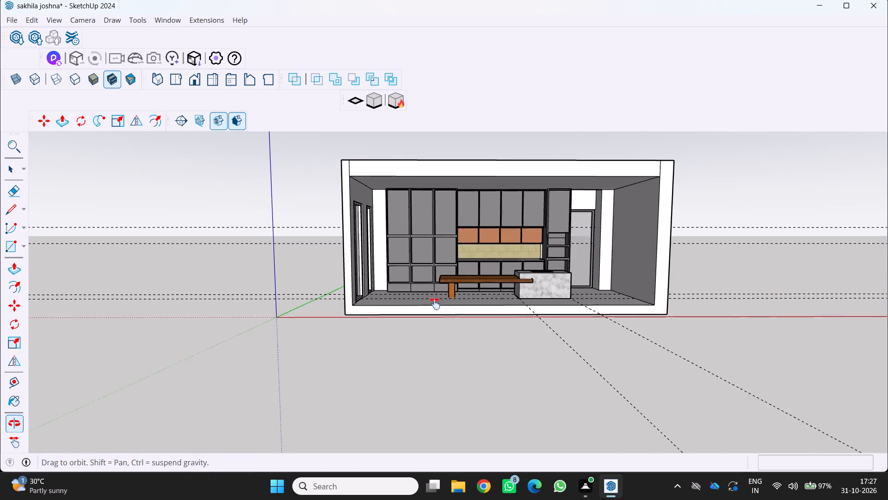
pyautogui.moveTo(435, 304); pyautogui.dragTo(384, 368, button='middle')
pyautogui.keyDown('shift'); pyautogui.middleClick(383, 366); pyautogui.keyUp('shift')
pyautogui.scroll(6, 400, 319)
pyautogui.moveTo(415, 272); pyautogui.dragTo(444, 191, button='middle')
pyautogui.scroll(-5, 431, 208)
pyautogui.moveTo(416, 237); pyautogui.dragTo(392, 248, button='middle')
pyautogui.scroll(1, 409, 239)
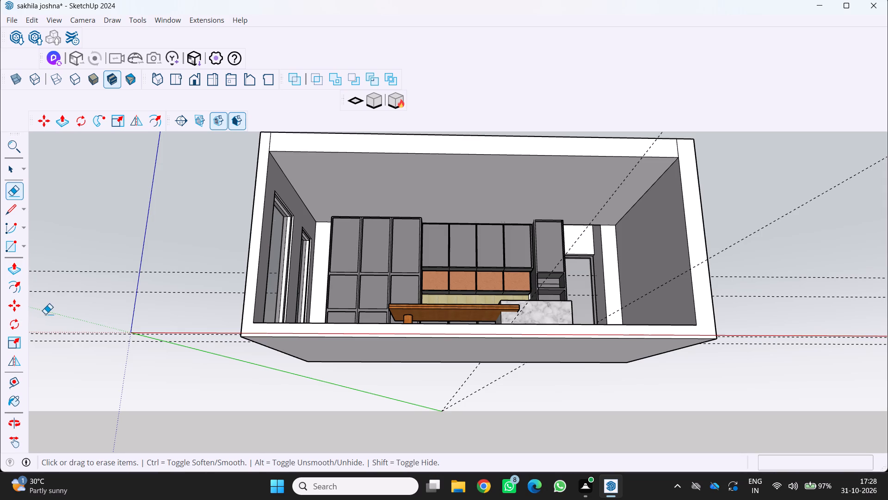
pyautogui.scroll(5, 80, 375)
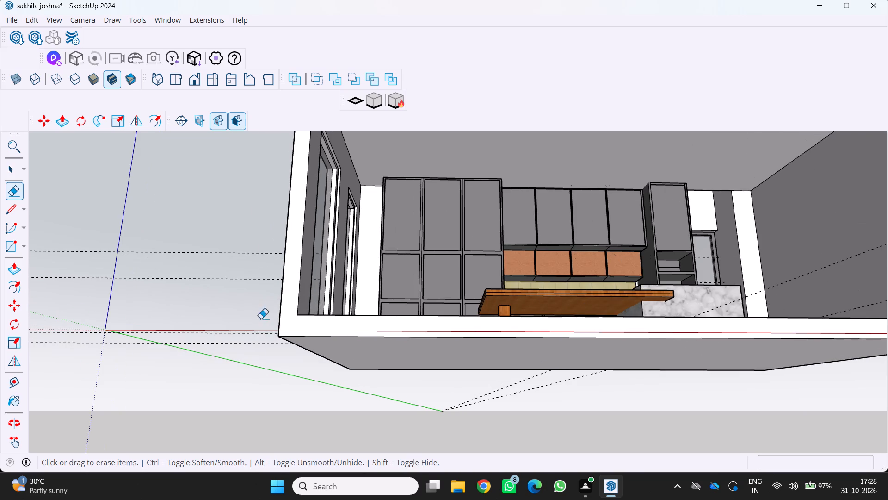
pyautogui.scroll(-3, 212, 365)
pyautogui.moveTo(319, 295); pyautogui.dragTo(271, 346, button='middle')
pyautogui.scroll(2, 309, 271)
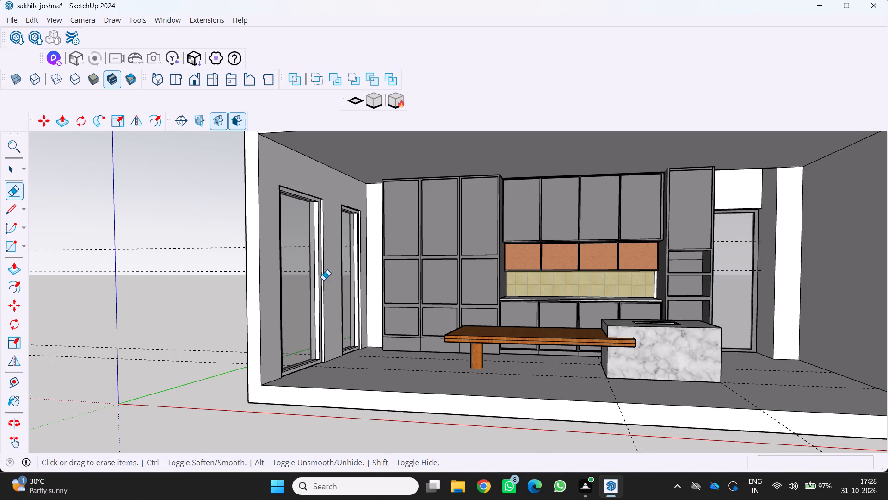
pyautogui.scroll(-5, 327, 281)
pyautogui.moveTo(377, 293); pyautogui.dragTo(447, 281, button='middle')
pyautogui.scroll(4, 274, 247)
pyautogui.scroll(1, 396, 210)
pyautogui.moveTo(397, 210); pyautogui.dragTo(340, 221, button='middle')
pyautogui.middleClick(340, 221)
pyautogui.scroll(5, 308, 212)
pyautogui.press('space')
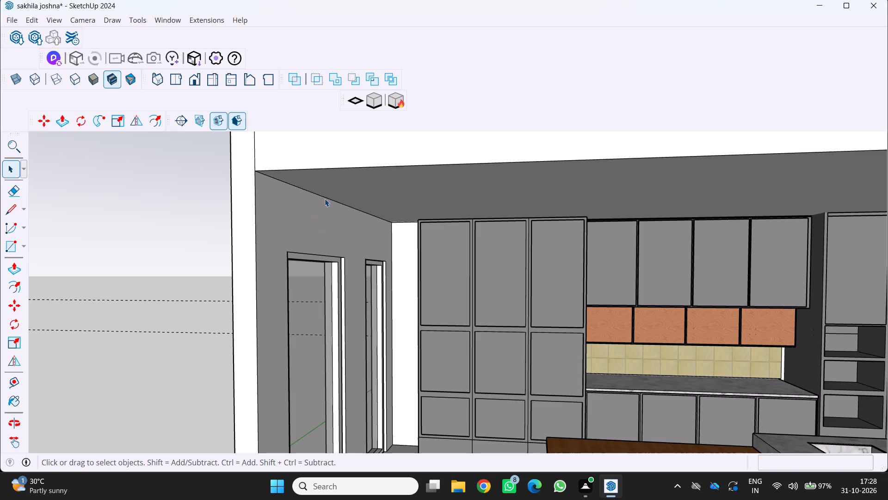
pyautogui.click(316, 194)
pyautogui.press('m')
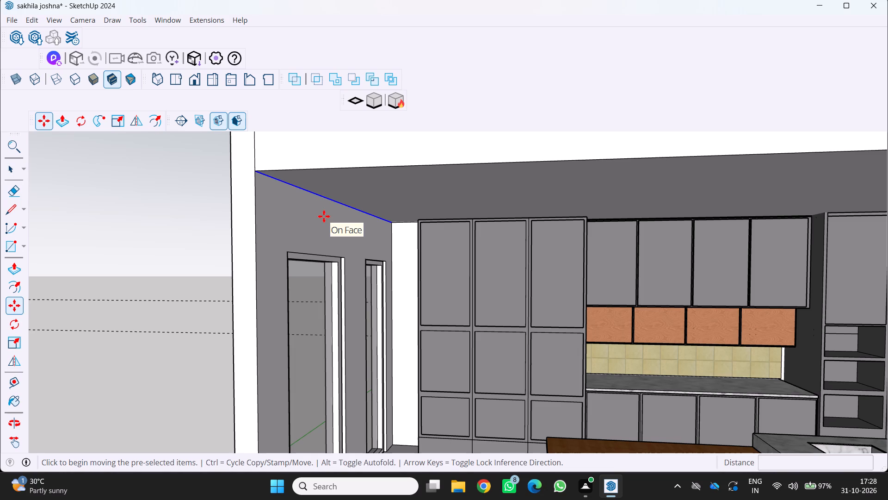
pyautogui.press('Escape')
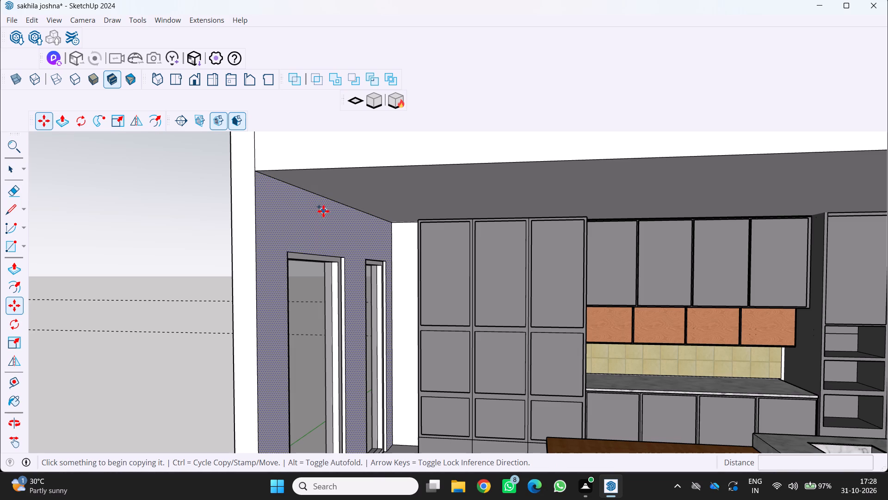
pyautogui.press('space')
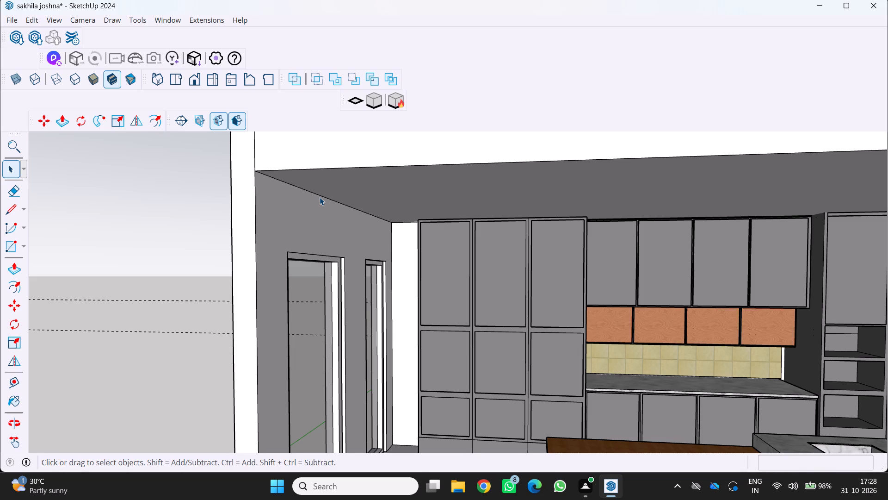
# Place a guide on the ceiling about 1.31' from the window wall's edge, in line with the tall cabinets' side.
pyautogui.scroll(1, 355, 224)
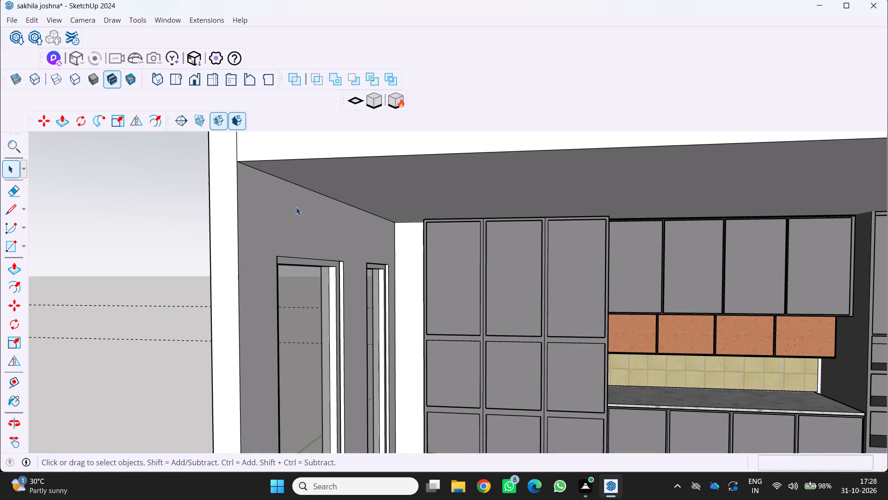
pyautogui.press('t')
pyautogui.click(298, 188)
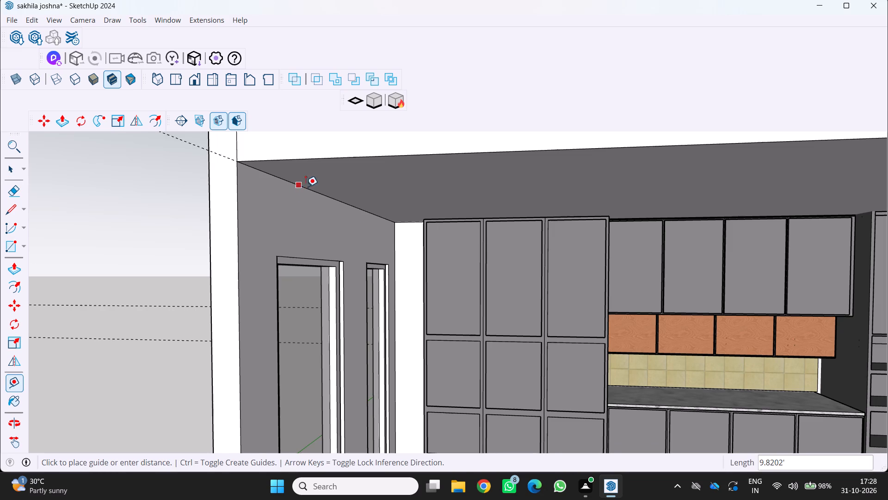
pyautogui.scroll(-4, 353, 191)
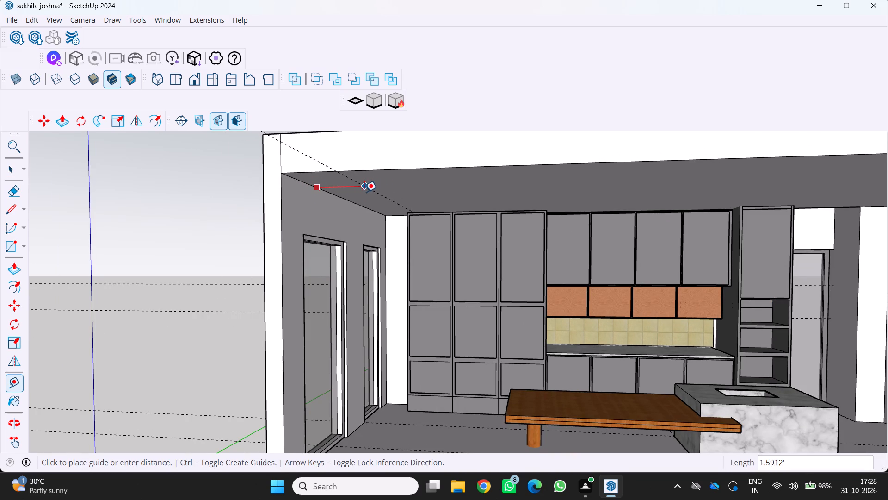
pyautogui.moveTo(357, 198); pyautogui.dragTo(395, 175, button='middle')
pyautogui.middleClick(395, 175)
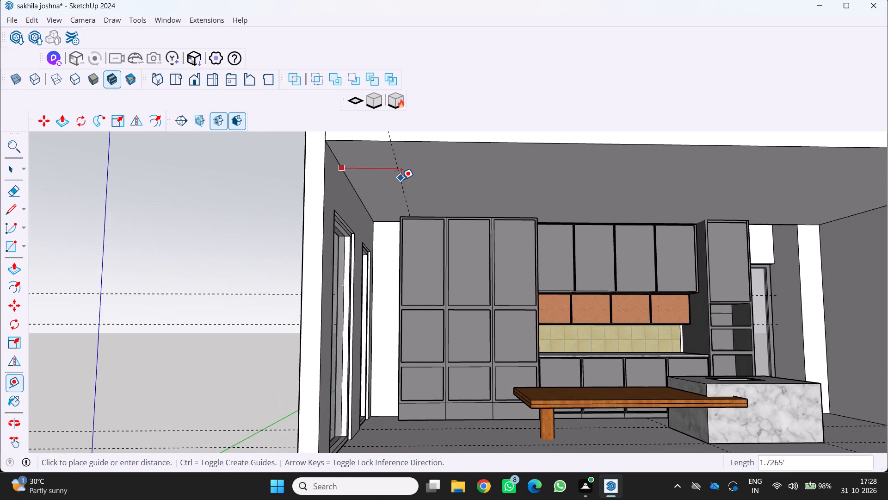
pyautogui.scroll(6, 371, 198)
pyautogui.click(405, 198)
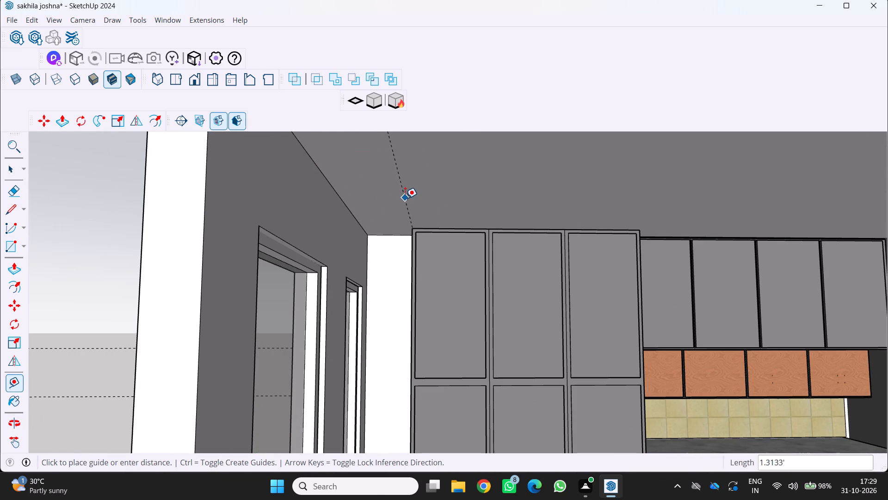
# Place a guide on the ceiling about 1.5' from the top edge of the side wall opposite the windows.
pyautogui.scroll(-10, 401, 209)
pyautogui.moveTo(382, 214); pyautogui.dragTo(305, 243, button='middle')
pyautogui.middleClick(304, 244)
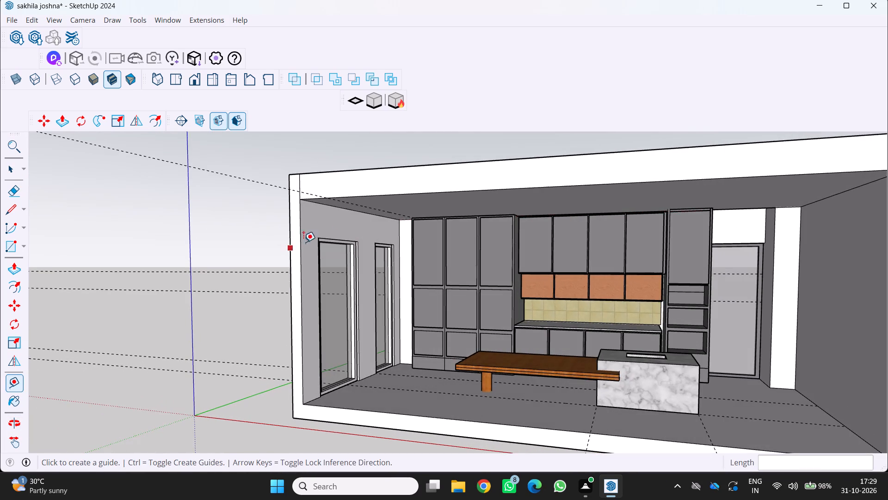
pyautogui.scroll(1, 388, 227)
pyautogui.scroll(-4, 655, 234)
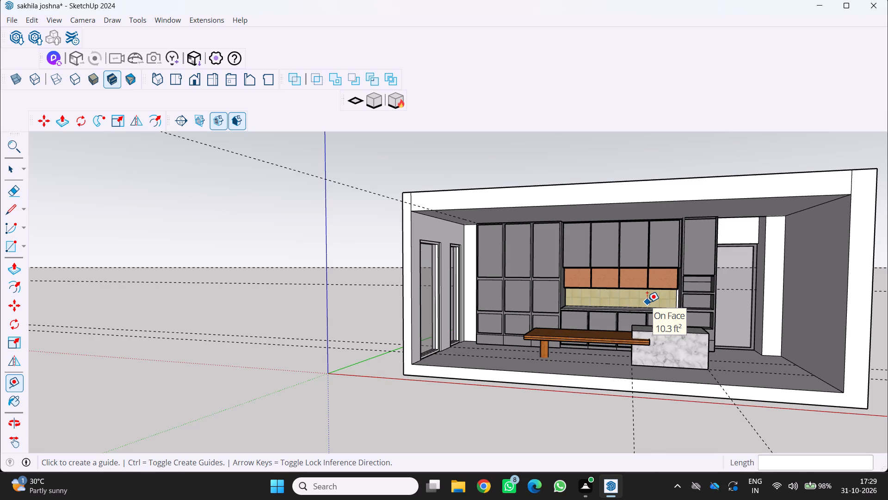
pyautogui.moveTo(448, 227); pyautogui.dragTo(445, 196, button='middle')
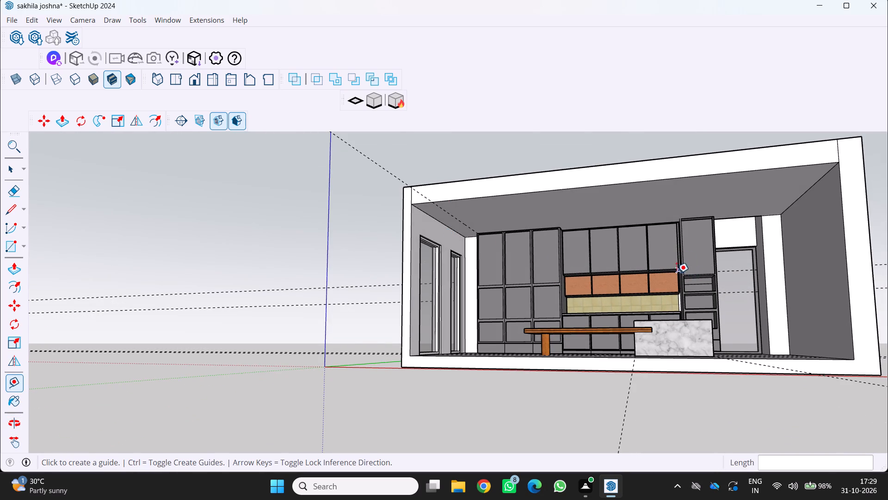
pyautogui.scroll(1, 729, 253)
pyautogui.moveTo(730, 222); pyautogui.dragTo(715, 201, button='middle')
pyautogui.middleClick(715, 201)
pyautogui.scroll(1, 782, 193)
pyautogui.moveTo(780, 199); pyautogui.dragTo(787, 247, button='middle')
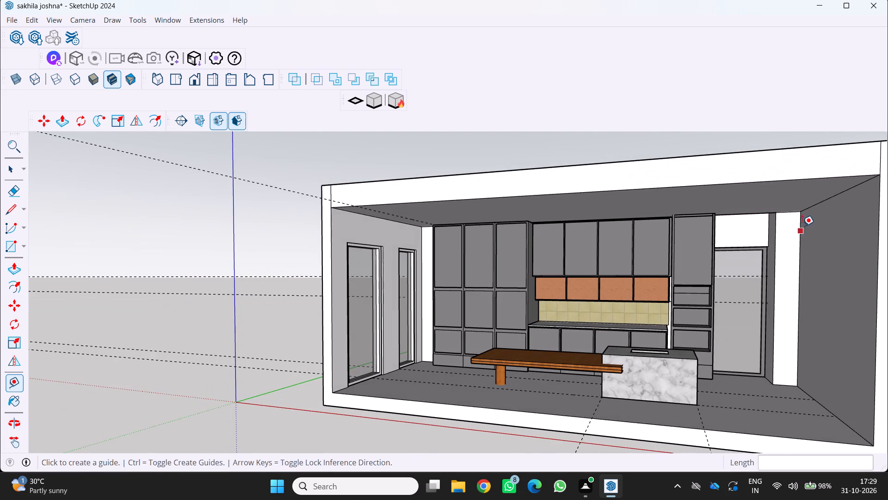
pyautogui.scroll(1, 756, 216)
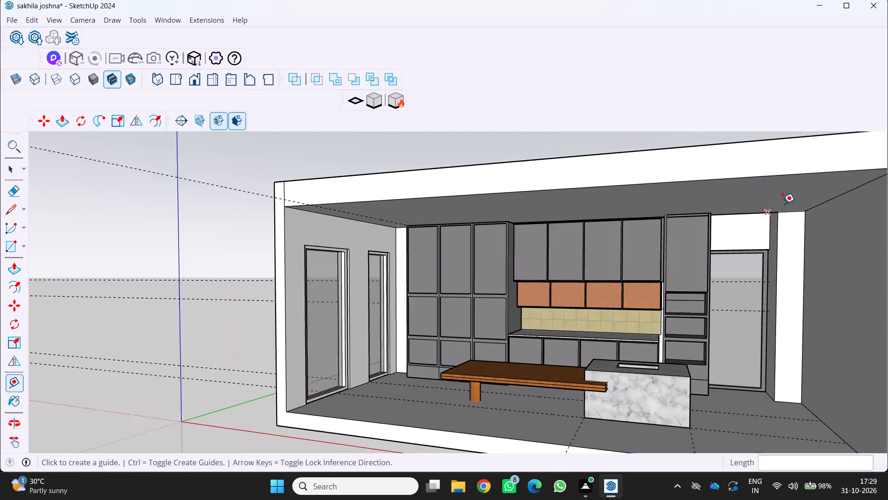
pyautogui.scroll(1, 783, 204)
pyautogui.moveTo(800, 196); pyautogui.dragTo(798, 181, button='middle')
pyautogui.scroll(1, 800, 195)
pyautogui.scroll(-7, 798, 181)
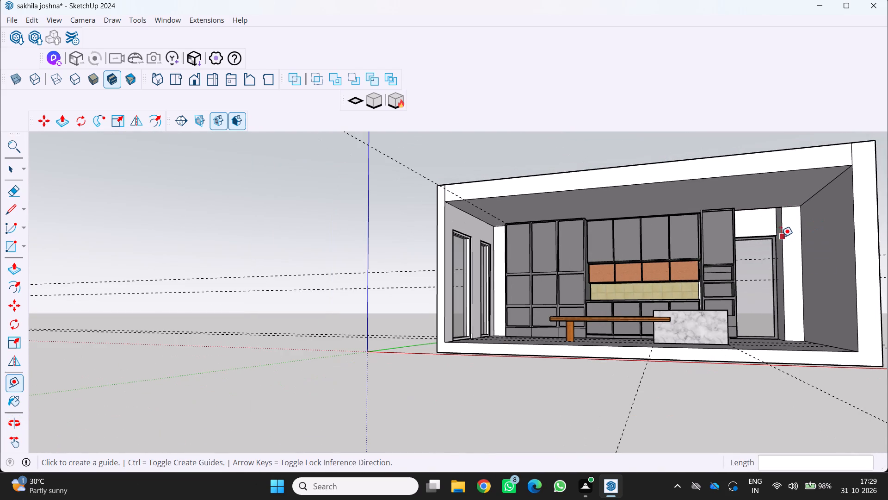
pyautogui.scroll(-3, 803, 236)
pyautogui.moveTo(798, 230); pyautogui.dragTo(794, 221, button='middle')
pyautogui.scroll(3, 821, 196)
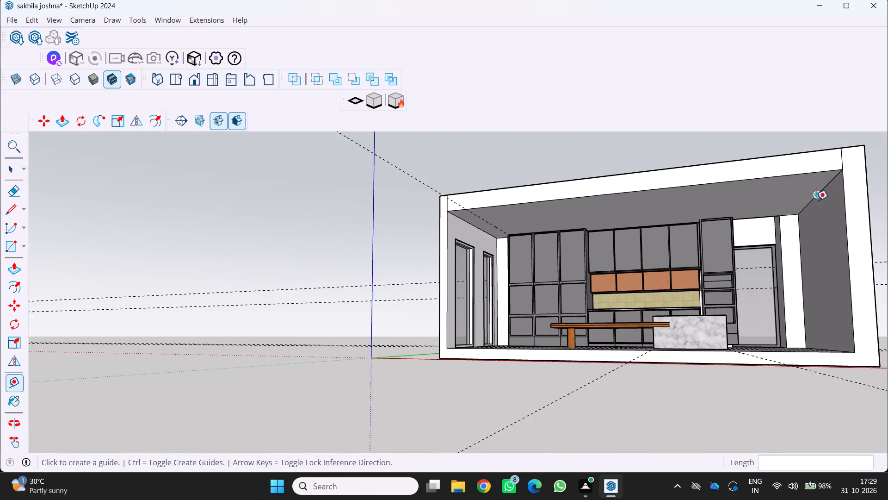
pyautogui.scroll(3, 816, 200)
pyautogui.moveTo(823, 190); pyautogui.dragTo(814, 190)
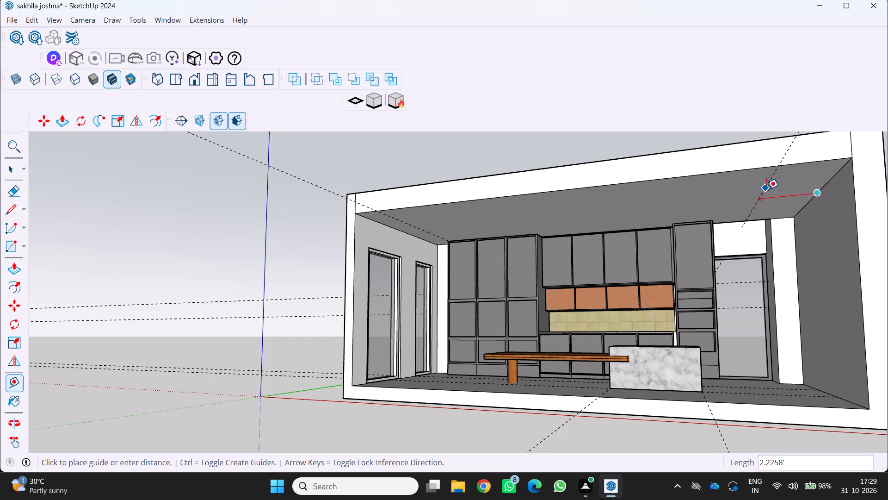
pyautogui.moveTo(765, 206); pyautogui.dragTo(733, 204, button='middle')
pyautogui.scroll(1, 733, 204)
pyautogui.scroll(1, 791, 194)
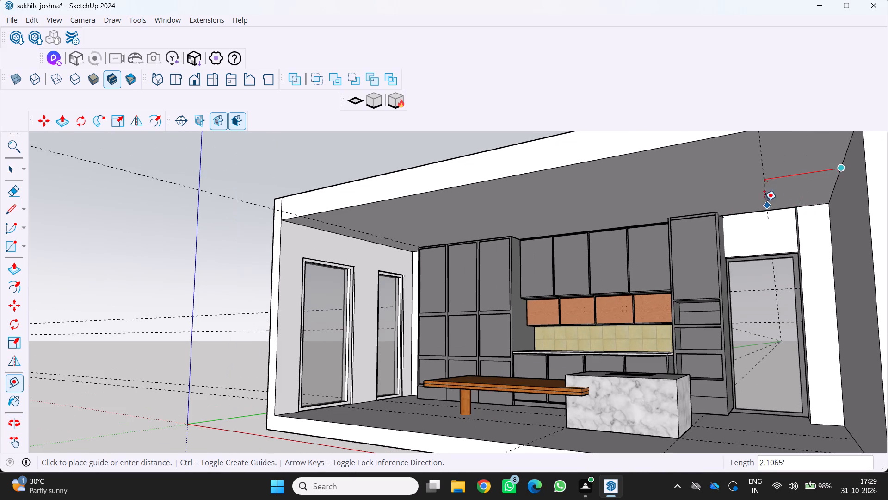
pyautogui.scroll(3, 776, 200)
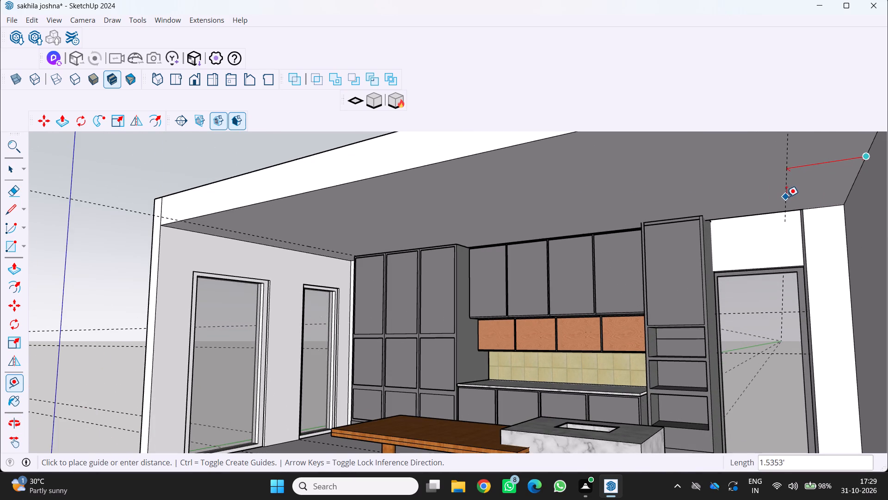
pyautogui.click(790, 192)
# Check the two ceiling guides against the side walls and cabinet tops, viewing the room from the front and below.
pyautogui.scroll(-4, 780, 218)
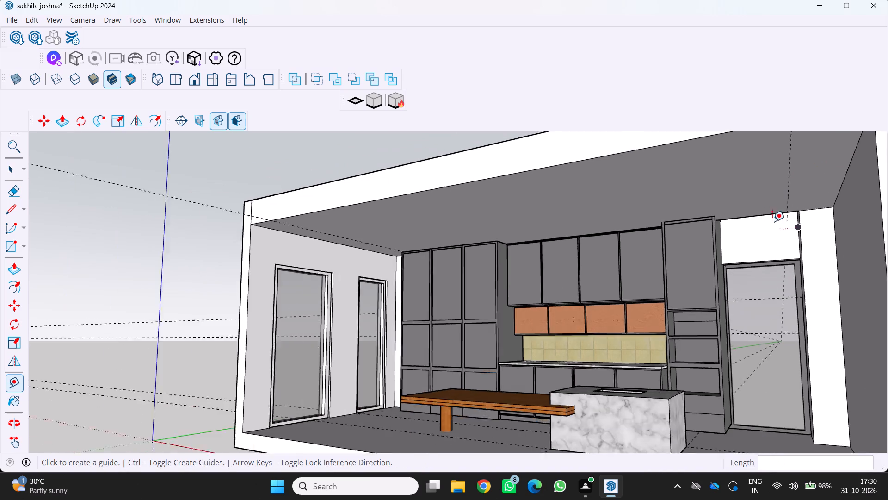
pyautogui.moveTo(751, 225); pyautogui.dragTo(806, 247, button='middle')
pyautogui.scroll(-3, 806, 247)
pyautogui.scroll(3, 627, 268)
pyautogui.moveTo(611, 264); pyautogui.dragTo(657, 213, button='middle')
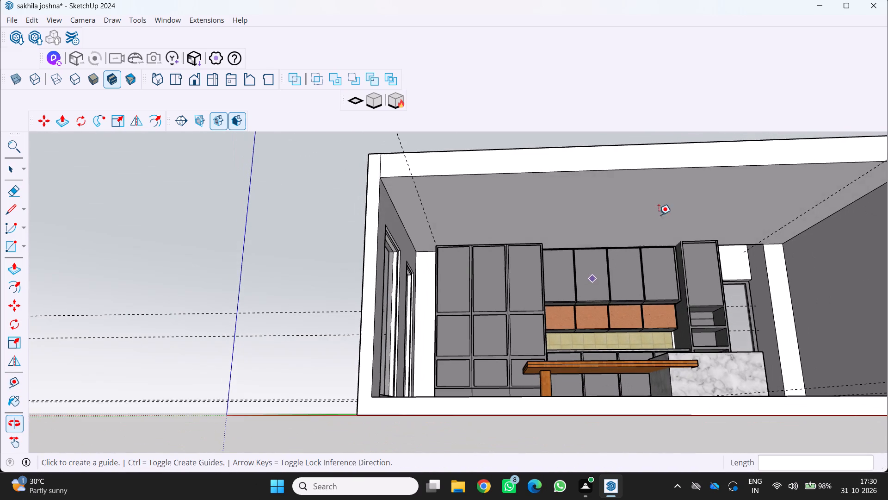
pyautogui.scroll(-3, 545, 257)
pyautogui.moveTo(538, 250); pyautogui.dragTo(461, 239, button='middle')
pyautogui.scroll(-1, 456, 245)
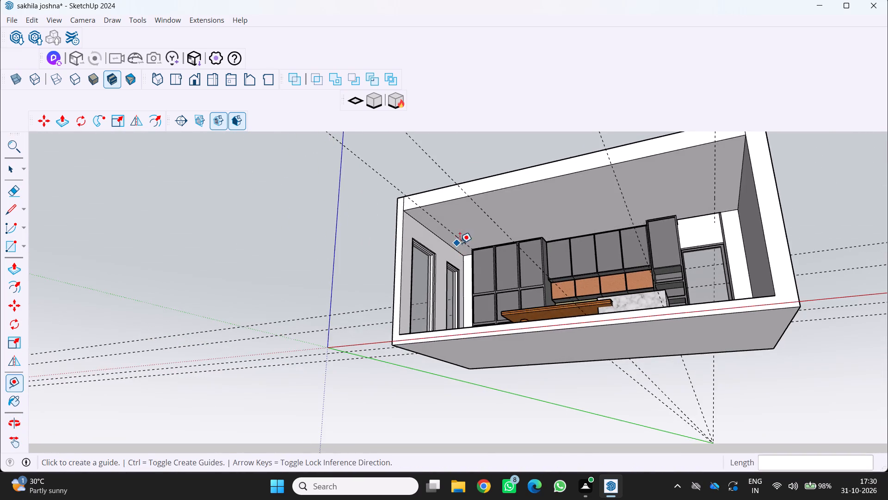
pyautogui.moveTo(463, 246); pyautogui.dragTo(494, 298, button='middle')
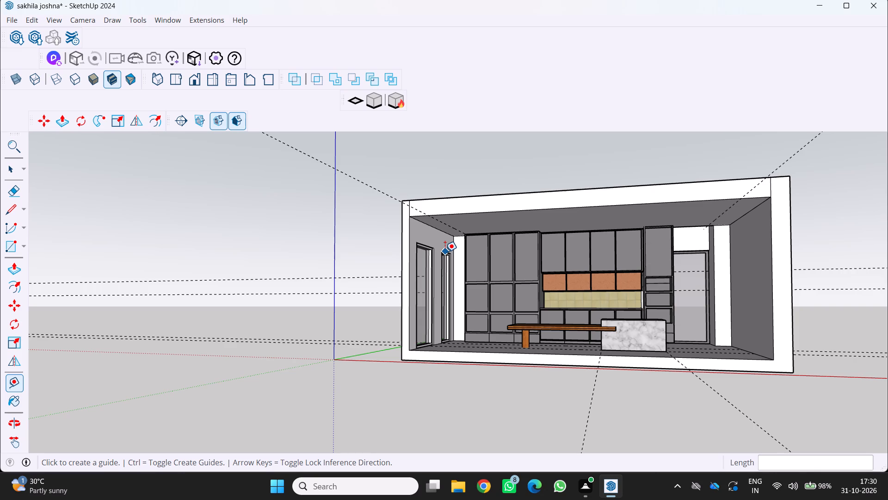
# Erase the ceiling guide nearest the window wall, in line with the tall cabinets' side.
pyautogui.scroll(3, 487, 220)
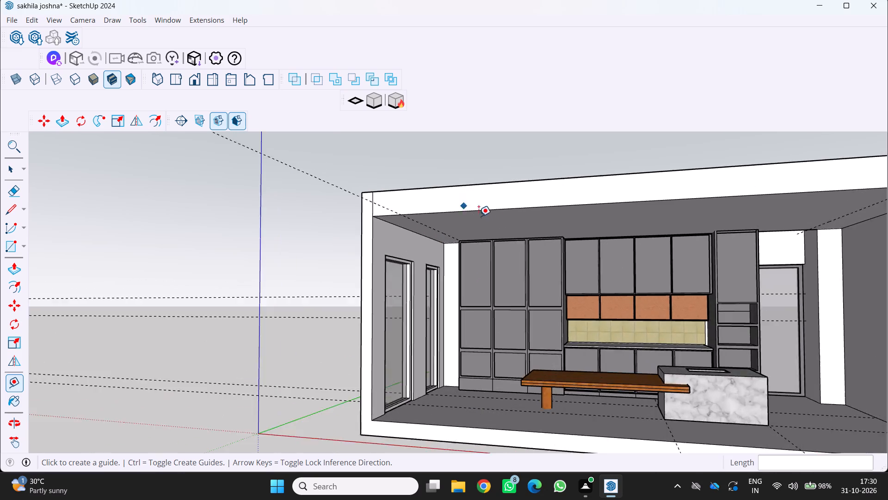
pyautogui.scroll(3, 479, 216)
pyautogui.moveTo(493, 212); pyautogui.dragTo(520, 176, button='middle')
pyautogui.scroll(1, 519, 177)
pyautogui.middleClick(520, 176)
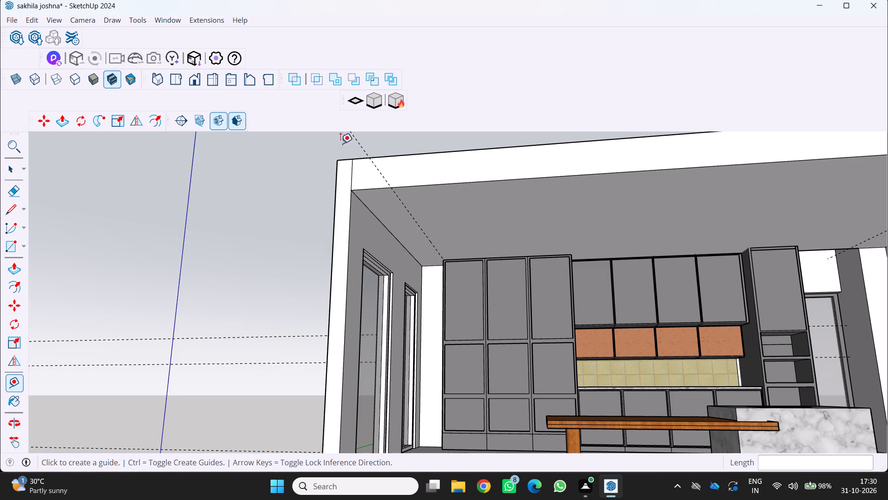
pyautogui.press('Escape')
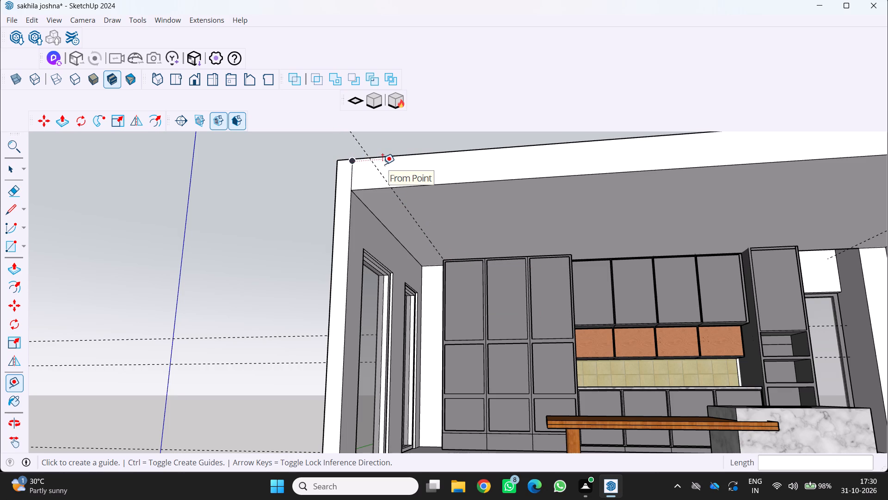
pyautogui.press('e')
pyautogui.click(366, 153)
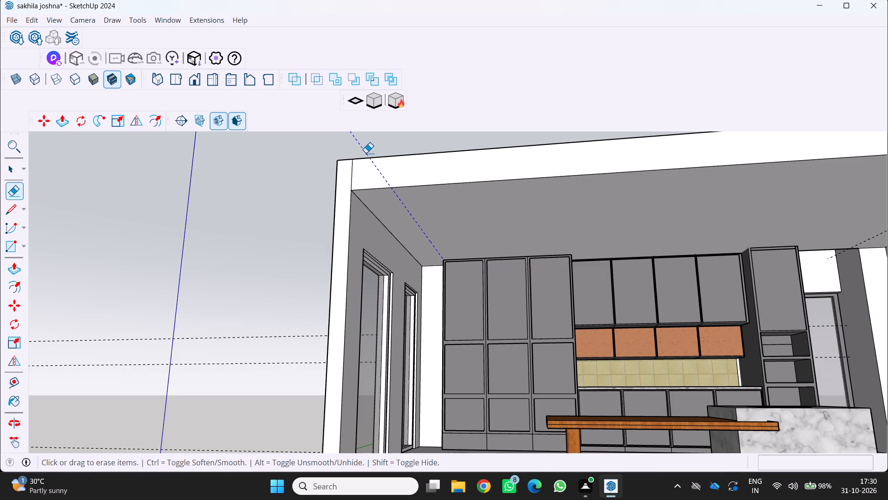
# Place a new ceiling guide parallel to the window wall's top edge, meeting the first tall cabinet door beyond its centre.
pyautogui.moveTo(378, 224); pyautogui.dragTo(394, 207, button='middle')
pyautogui.middleClick(394, 207)
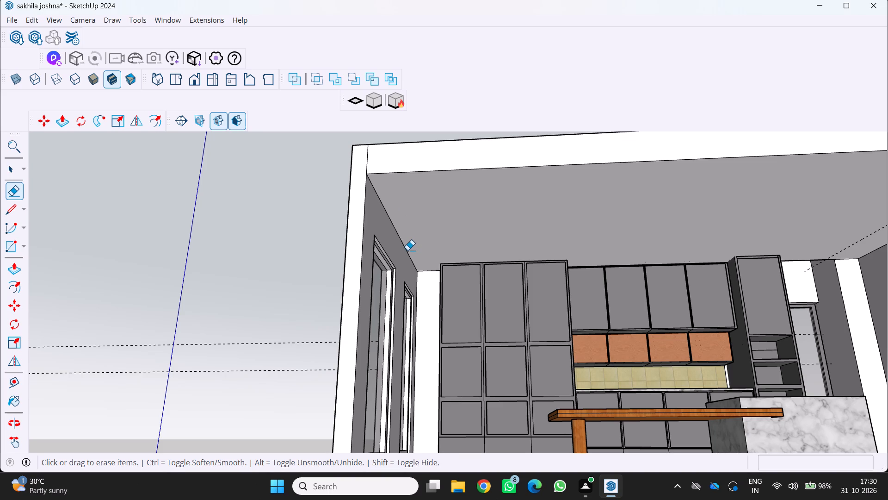
pyautogui.press('t')
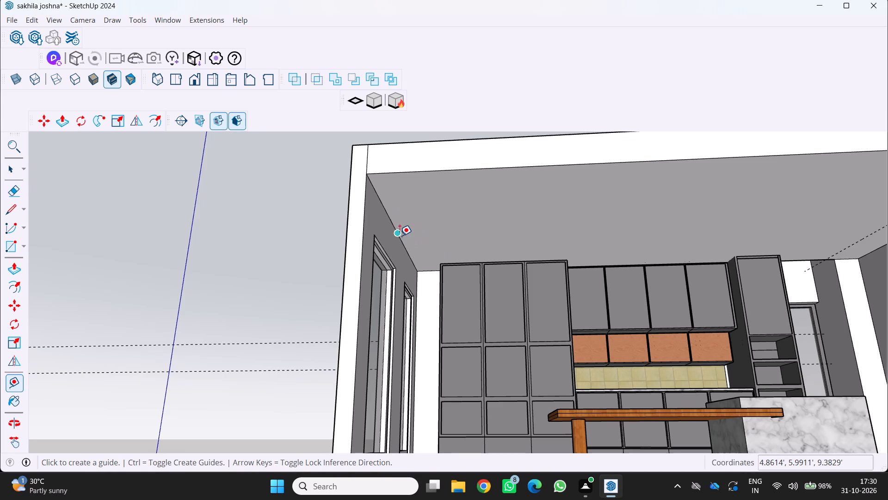
pyautogui.click(400, 236)
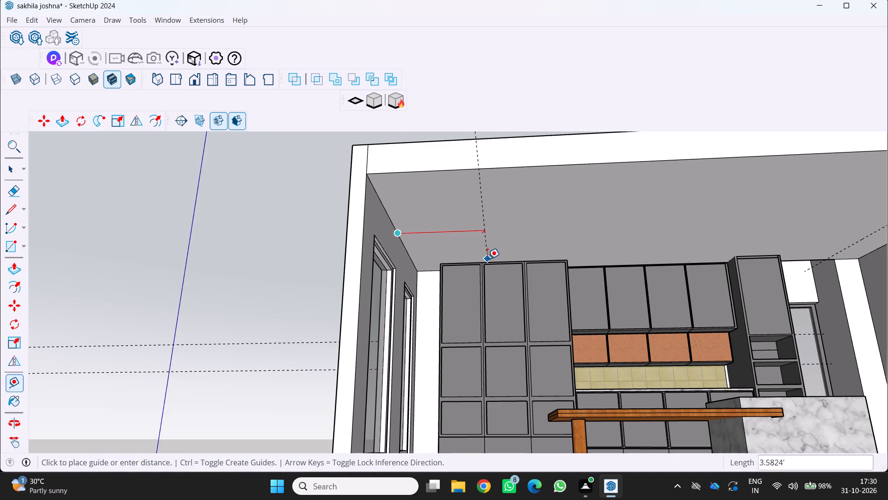
pyautogui.click(471, 258)
# Review the new ceiling guide's position over the tall cabinets from below and from the front of the room.
pyautogui.scroll(-5, 517, 270)
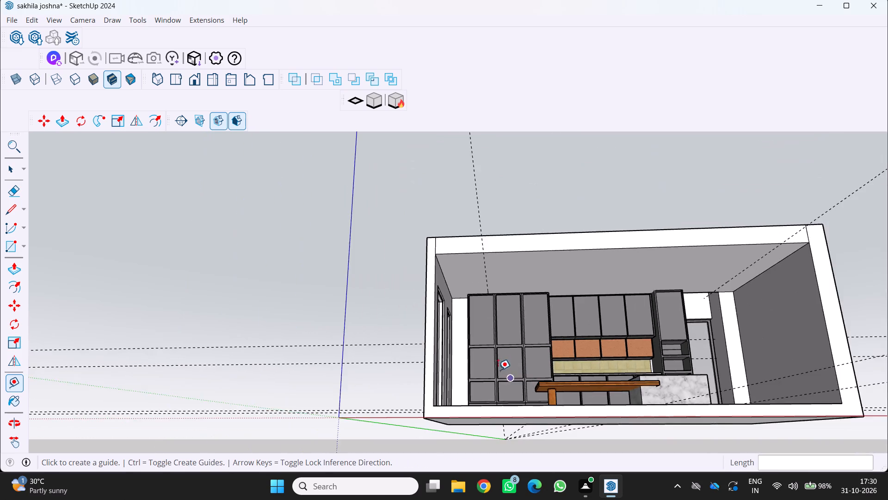
pyautogui.scroll(-4, 498, 370)
pyautogui.scroll(1, 490, 372)
pyautogui.moveTo(490, 372); pyautogui.dragTo(431, 388, button='middle')
pyautogui.middleClick(425, 391)
pyautogui.moveTo(424, 392); pyautogui.dragTo(418, 394, button='middle')
pyautogui.middleClick(411, 398)
pyautogui.middleClick(411, 398)
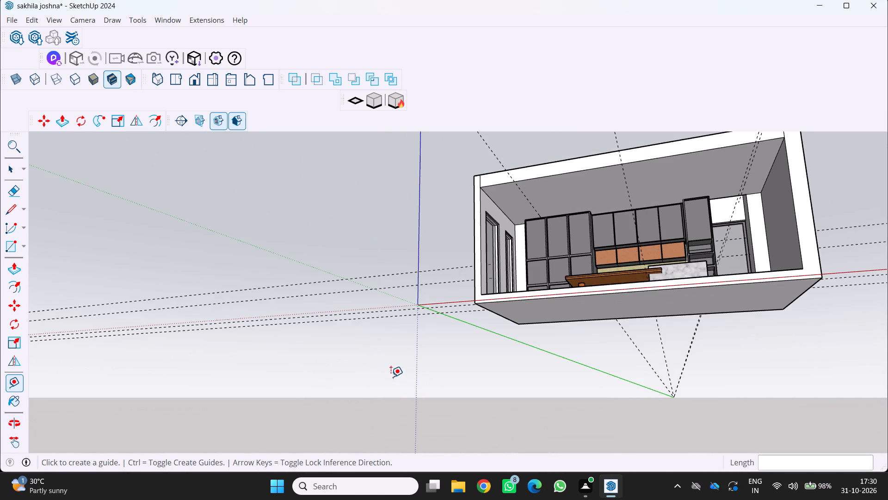
pyautogui.scroll(1, 394, 369)
pyautogui.moveTo(399, 363); pyautogui.dragTo(425, 363, button='middle')
pyautogui.scroll(1, 399, 363)
pyautogui.scroll(3, 454, 331)
pyautogui.moveTo(492, 294); pyautogui.dragTo(500, 344, button='middle')
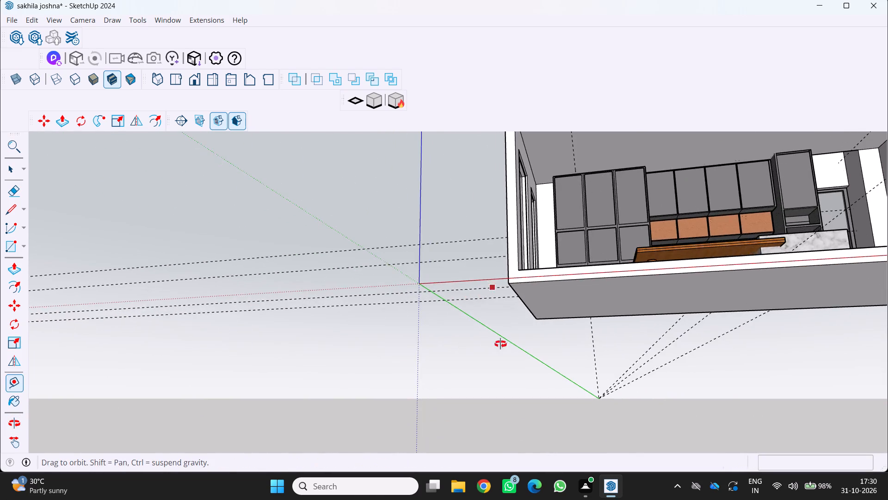
pyautogui.moveTo(500, 344); pyautogui.dragTo(493, 376, button='middle')
pyautogui.scroll(-4, 493, 376)
pyautogui.scroll(4, 540, 248)
pyautogui.moveTo(535, 216); pyautogui.dragTo(545, 170, button='middle')
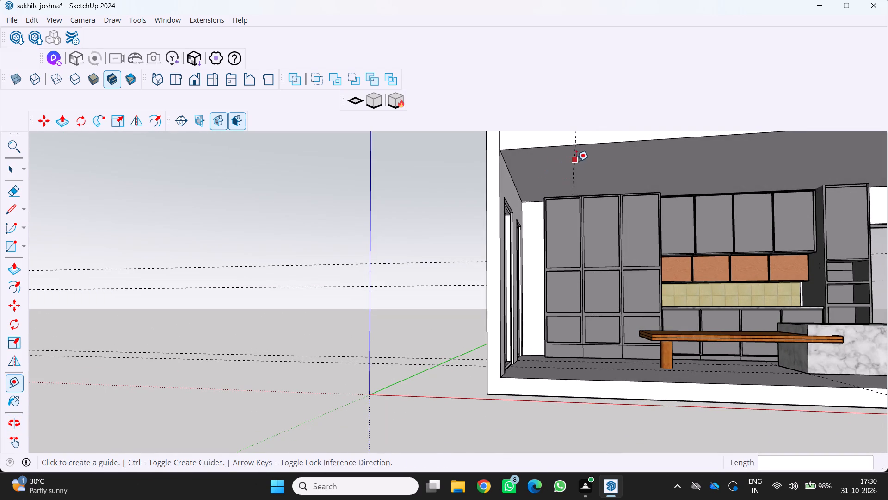
pyautogui.scroll(-2, 558, 159)
pyautogui.moveTo(551, 175); pyautogui.dragTo(546, 221, button='middle')
pyautogui.scroll(-1, 544, 220)
# Move the ceiling guide over the first tall cabinet door a short distance closer to the window wall.
pyautogui.press('space')
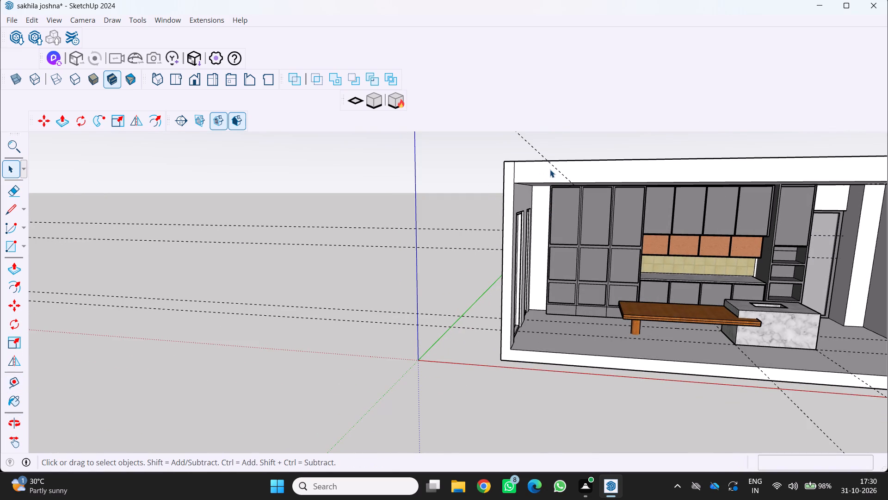
pyautogui.click(553, 165)
pyautogui.scroll(3, 565, 200)
pyautogui.moveTo(565, 191); pyautogui.dragTo(577, 177, button='middle')
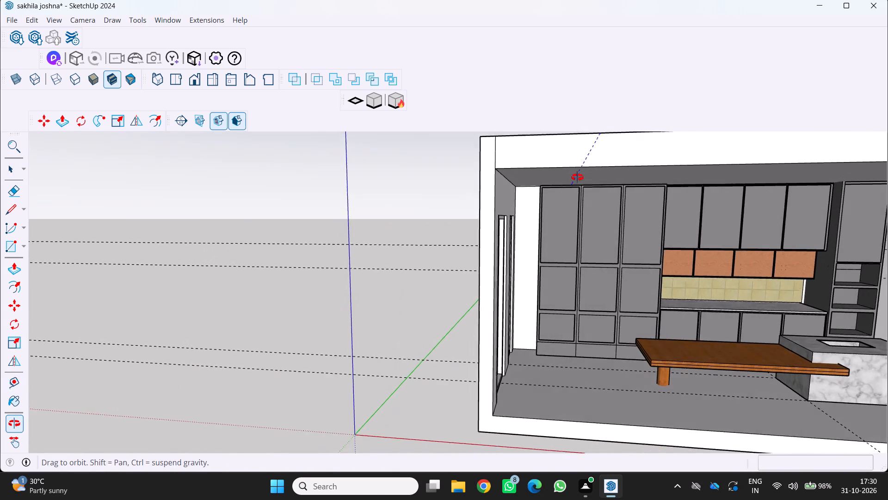
pyautogui.moveTo(577, 177); pyautogui.dragTo(579, 175, button='middle')
pyautogui.press('m')
pyautogui.click(575, 176)
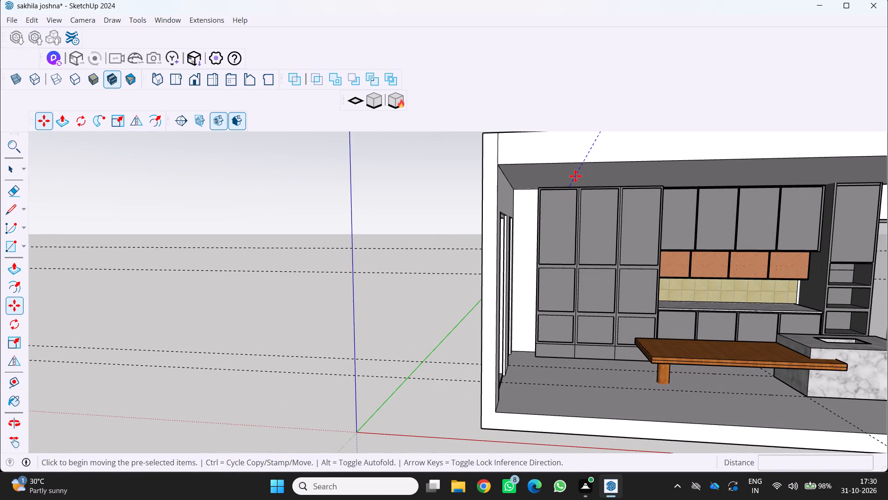
pyautogui.click(558, 173)
# Examine the whole room from the front and below, comparing the guides' spacing from both side walls.
pyautogui.scroll(-4, 548, 225)
pyautogui.moveTo(539, 226); pyautogui.dragTo(513, 229, button='middle')
pyautogui.scroll(1, 539, 226)
pyautogui.scroll(-3, 512, 229)
pyautogui.moveTo(508, 225); pyautogui.dragTo(523, 188, button='middle')
pyautogui.scroll(-1, 533, 213)
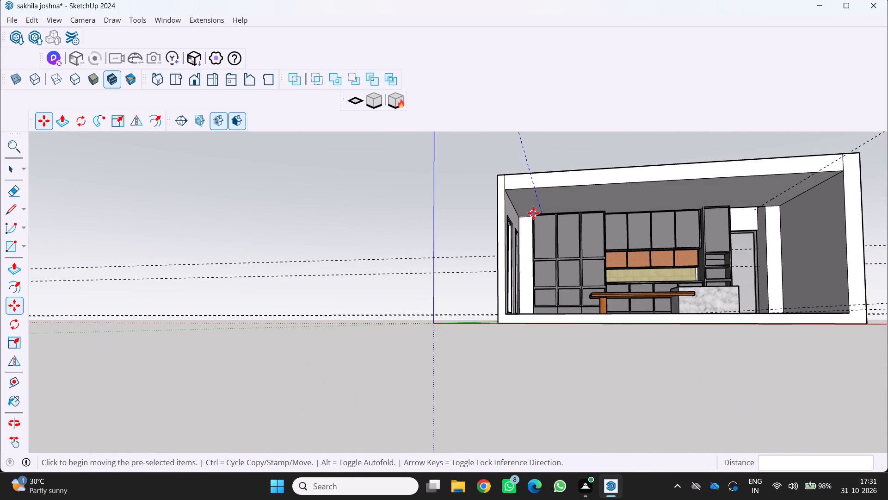
pyautogui.scroll(-1, 522, 223)
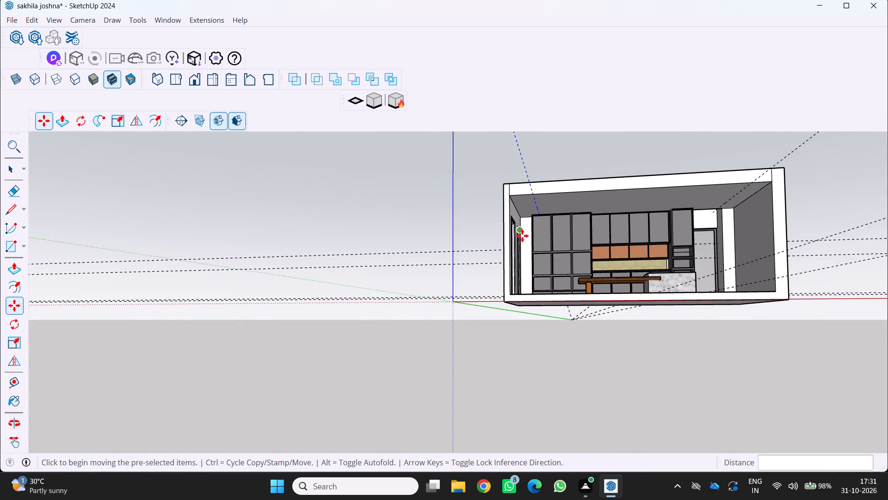
pyautogui.moveTo(522, 236); pyautogui.dragTo(494, 225, button='middle')
pyautogui.middleClick(493, 225)
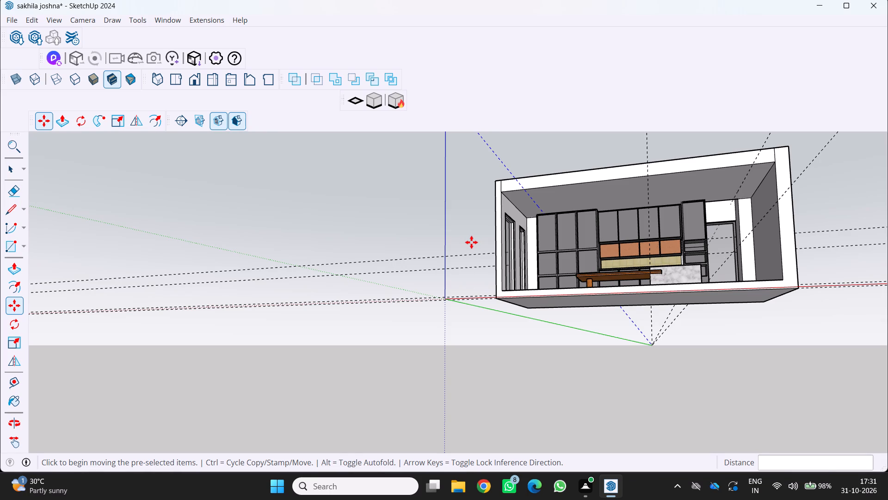
pyautogui.scroll(-1, 605, 218)
pyautogui.moveTo(607, 224); pyautogui.dragTo(610, 254, button='middle')
pyautogui.middleClick(610, 254)
pyautogui.scroll(-3, 610, 254)
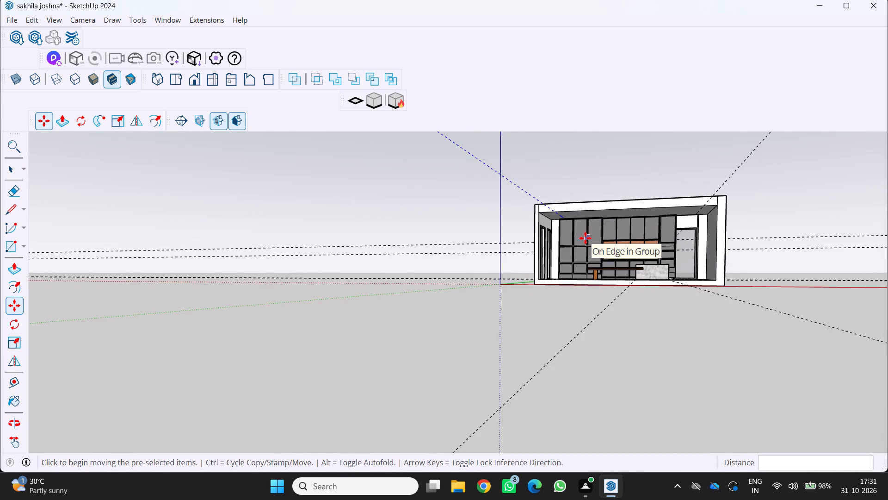
pyautogui.moveTo(643, 287); pyautogui.dragTo(622, 275, button='middle')
pyautogui.middleClick(620, 276)
pyautogui.moveTo(617, 308); pyautogui.dragTo(635, 347, button='middle')
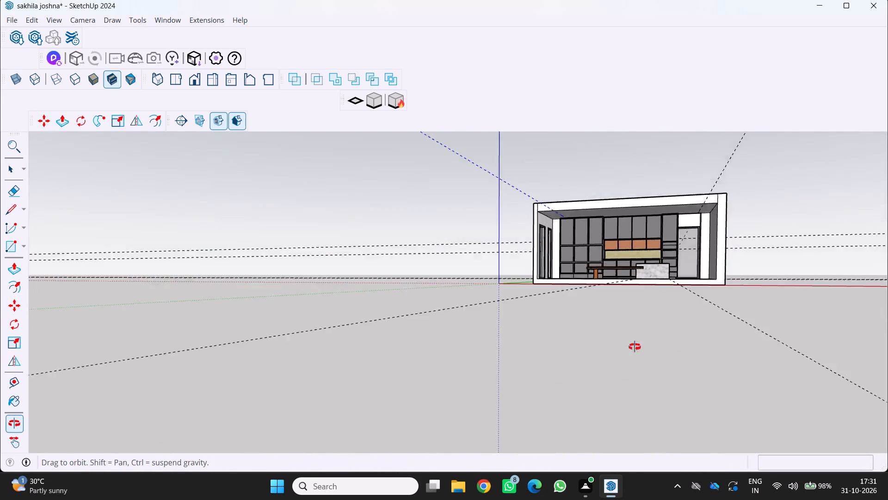
pyautogui.moveTo(635, 347); pyautogui.dragTo(654, 369, button='middle')
pyautogui.moveTo(662, 354); pyautogui.dragTo(670, 322, button='middle')
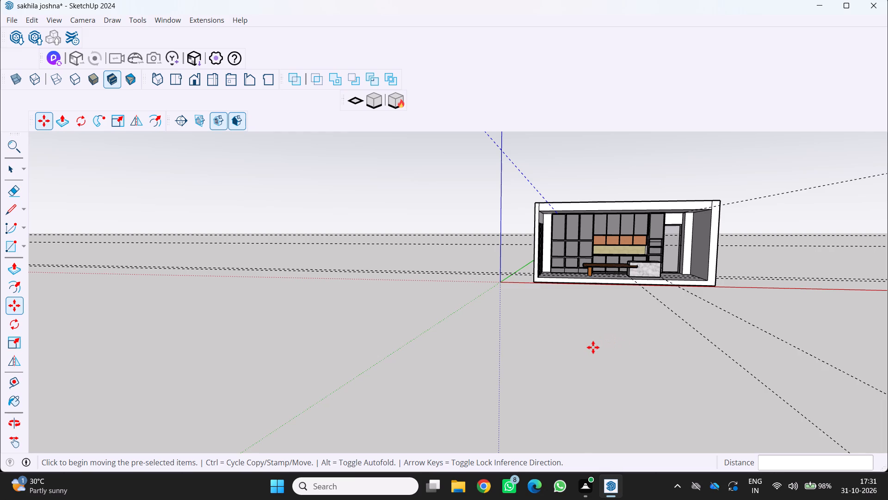
pyautogui.scroll(-1, 580, 364)
pyautogui.moveTo(585, 367); pyautogui.dragTo(574, 350, button='middle')
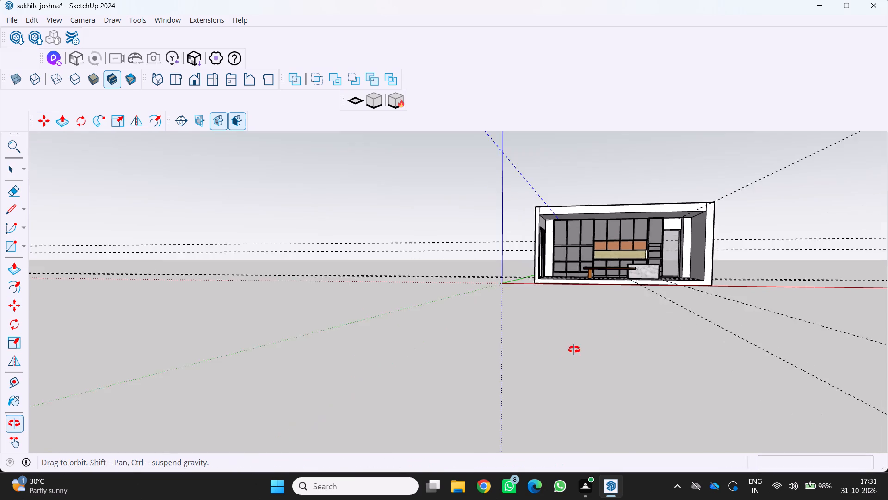
# Examine the ceiling guide above the doorway, viewing the room from below, from the front and up close.
pyautogui.moveTo(574, 350); pyautogui.dragTo(551, 320, button='middle')
pyautogui.middleClick(550, 319)
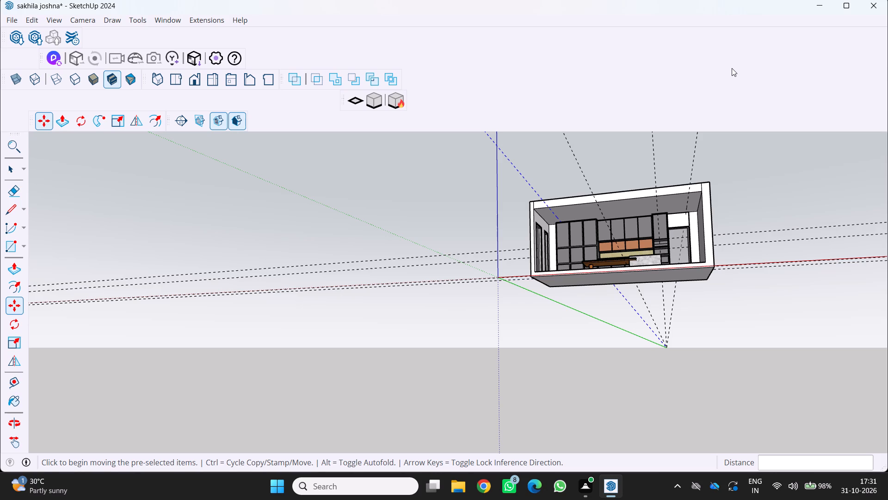
pyautogui.moveTo(610, 191); pyautogui.dragTo(608, 203, button='middle')
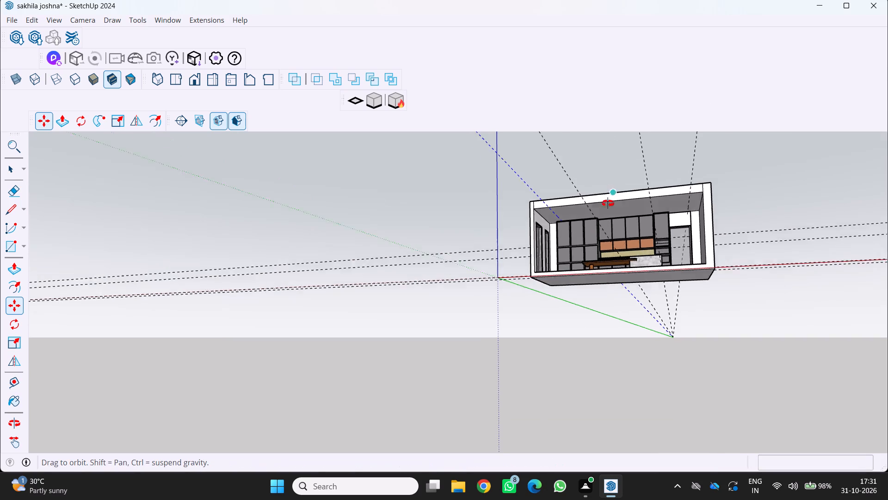
pyautogui.moveTo(608, 203); pyautogui.dragTo(592, 239, button='middle')
pyautogui.scroll(3, 642, 226)
pyautogui.moveTo(645, 222); pyautogui.dragTo(690, 211, button='middle')
pyautogui.middleClick(693, 210)
pyautogui.scroll(6, 723, 210)
pyautogui.moveTo(707, 207); pyautogui.dragTo(706, 169, button='middle')
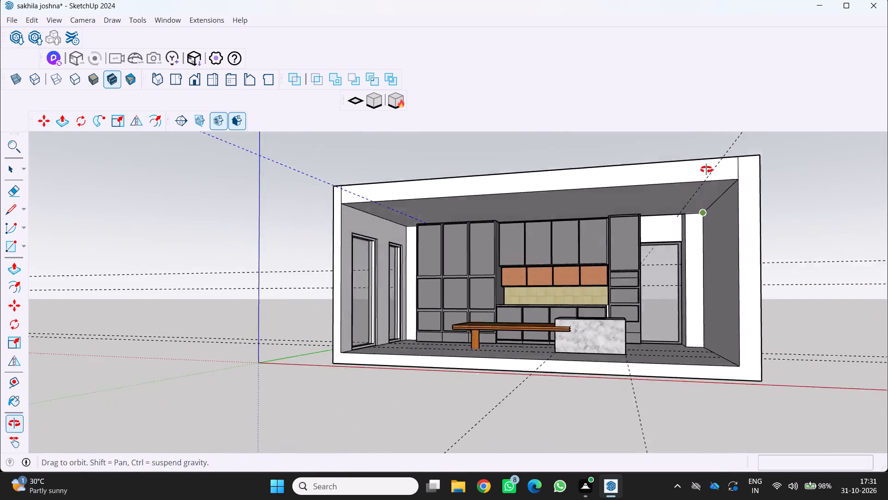
pyautogui.moveTo(706, 169); pyautogui.dragTo(709, 162, button='middle')
pyautogui.scroll(10, 709, 163)
pyautogui.middleClick(709, 162)
pyautogui.moveTo(682, 225); pyautogui.dragTo(661, 225, button='middle')
pyautogui.middleClick(661, 225)
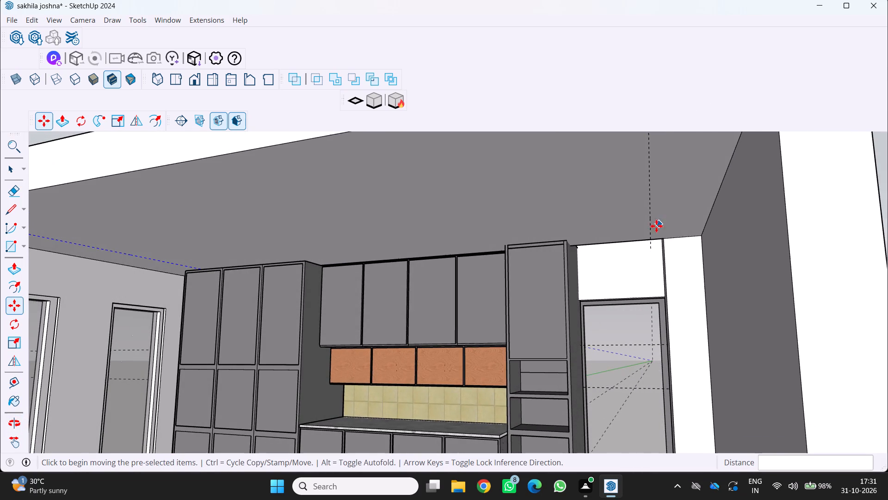
pyautogui.scroll(-6, 649, 228)
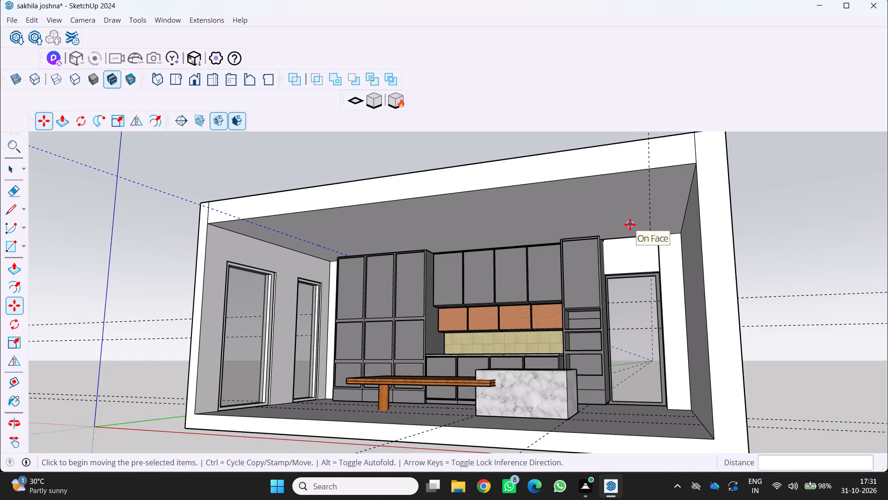
pyautogui.scroll(-1, 589, 285)
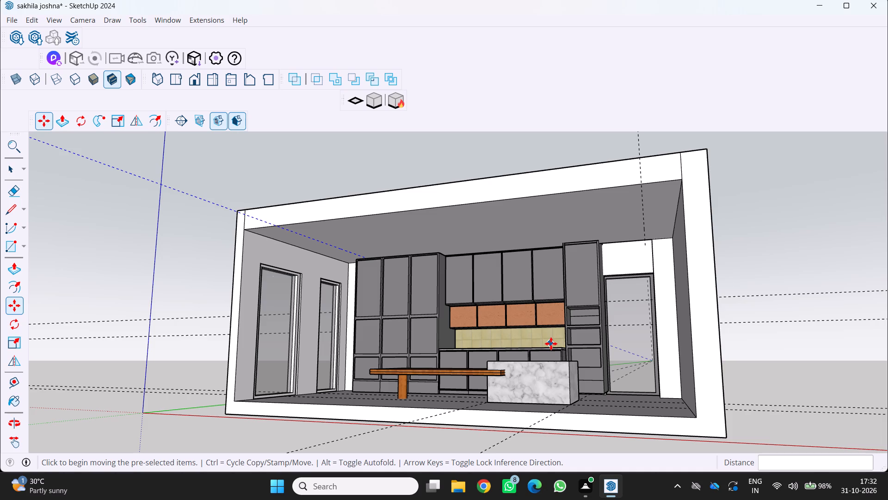
# Examine the ceiling guide over the tall cabinets up close, and compare both guides across the whole ceiling.
pyautogui.scroll(-2, 532, 258)
pyautogui.moveTo(533, 258); pyautogui.dragTo(599, 288, button='middle')
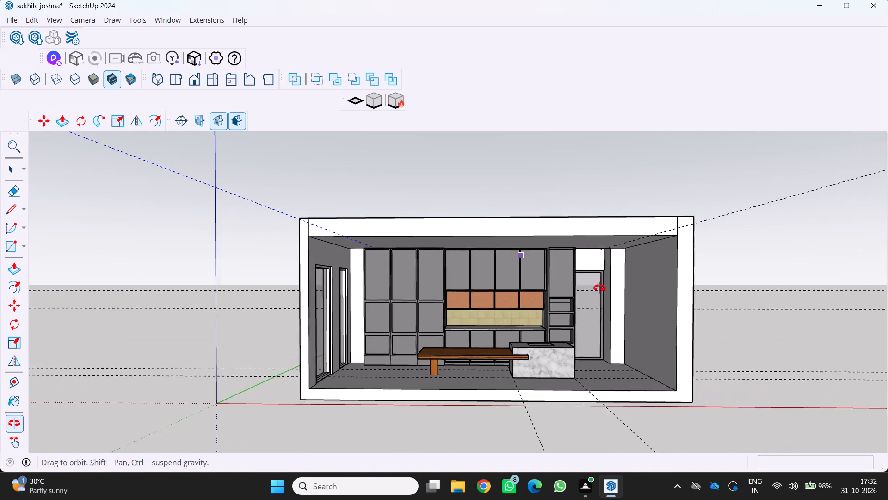
pyautogui.moveTo(599, 288); pyautogui.dragTo(596, 287, button='middle')
pyautogui.scroll(3, 529, 266)
pyautogui.moveTo(478, 252); pyautogui.dragTo(501, 216, button='middle')
pyautogui.middleClick(501, 215)
pyautogui.scroll(2, 346, 274)
pyautogui.moveTo(314, 250); pyautogui.dragTo(349, 237, button='middle')
pyautogui.scroll(1, 349, 237)
pyautogui.middleClick(349, 237)
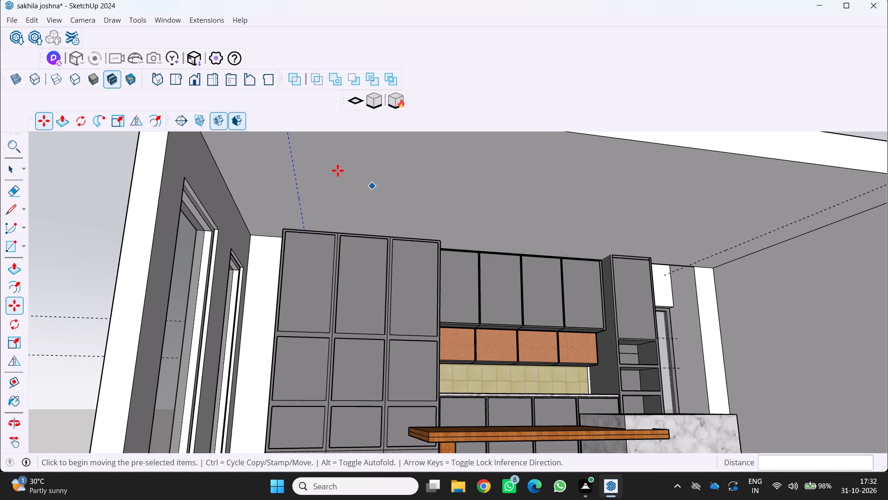
pyautogui.scroll(-5, 338, 170)
pyautogui.moveTo(325, 191); pyautogui.dragTo(315, 279, button='middle')
pyautogui.middleClick(314, 280)
pyautogui.scroll(-2, 308, 283)
pyautogui.moveTo(271, 287); pyautogui.dragTo(282, 201, button='middle')
pyautogui.scroll(1, 266, 259)
pyautogui.middleClick(282, 201)
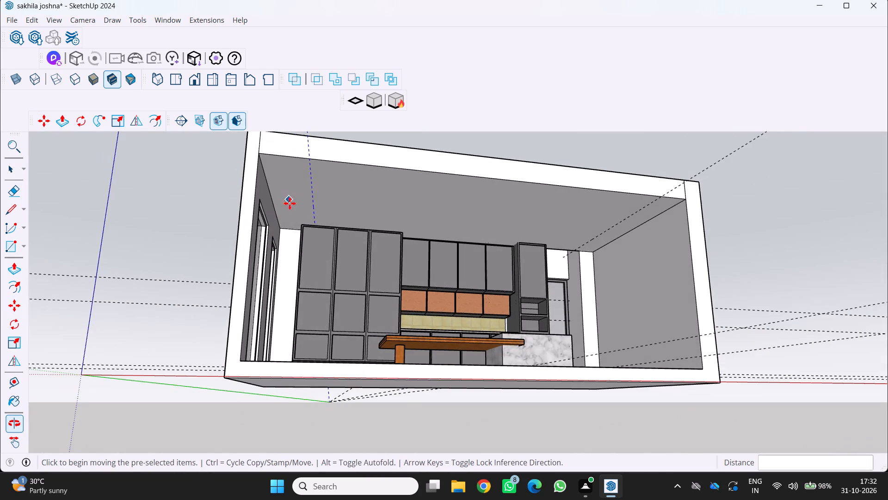
pyautogui.scroll(1, 284, 221)
pyautogui.moveTo(284, 225); pyautogui.dragTo(265, 236, button='middle')
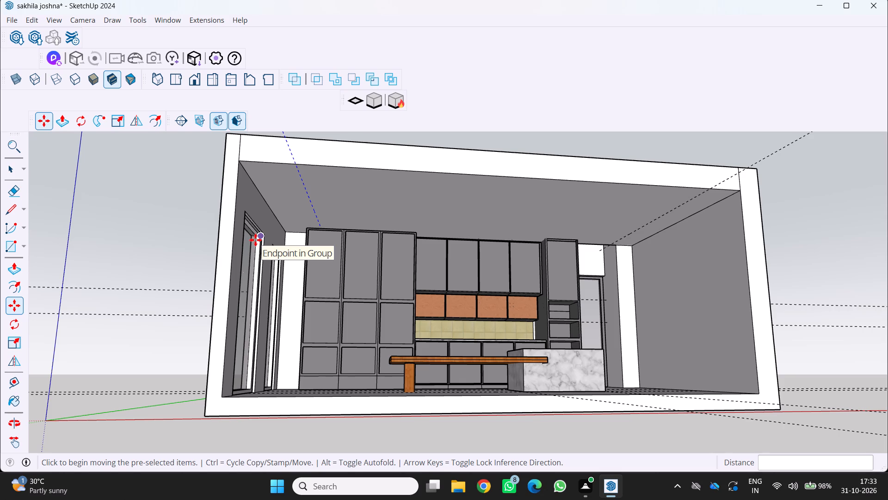
pyautogui.press('F5')
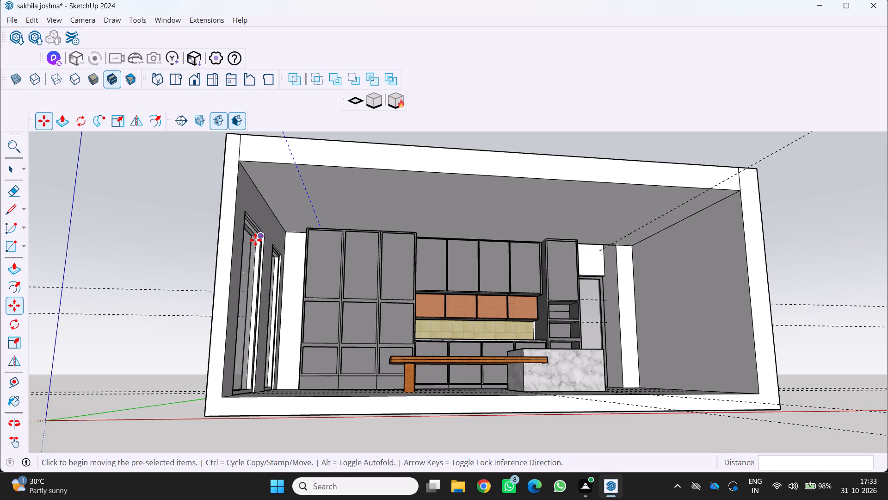
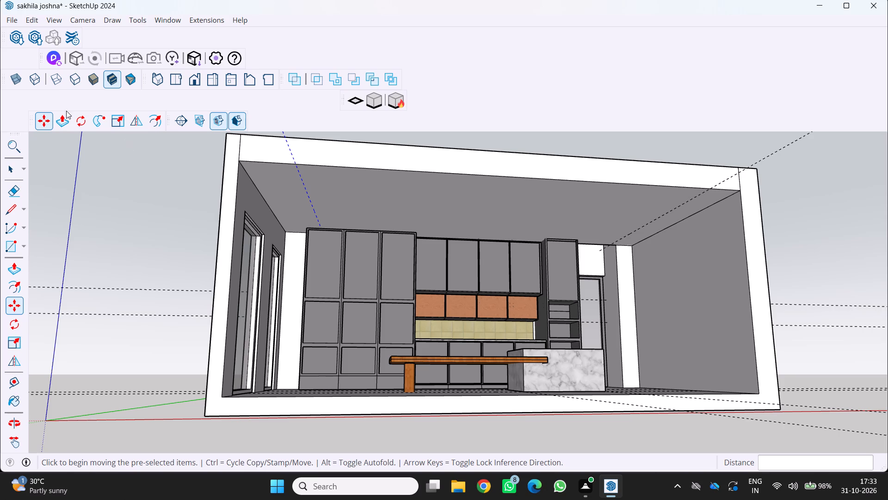
# Examine the whole kitchen from above and from the front, checking how the ceiling guides run across the room.
pyautogui.scroll(-1, 95, 39)
pyautogui.scroll(-4, 339, 256)
pyautogui.moveTo(333, 263); pyautogui.dragTo(318, 209, button='middle')
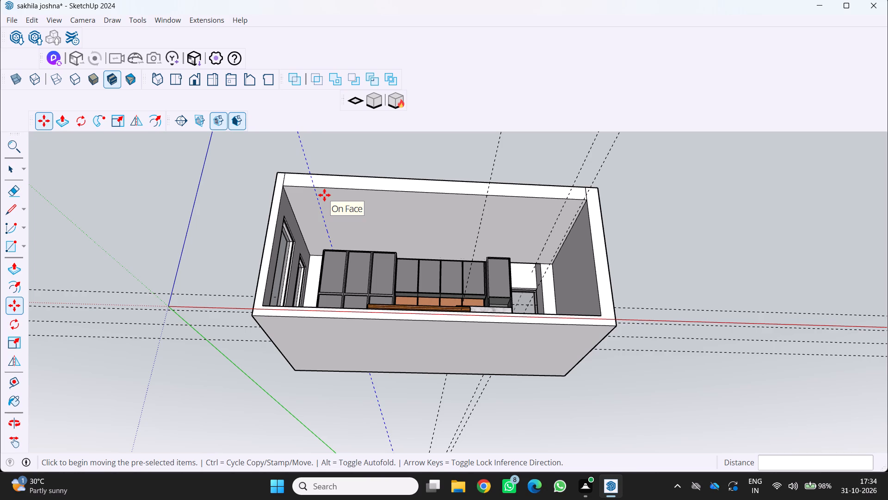
pyautogui.scroll(-3, 308, 311)
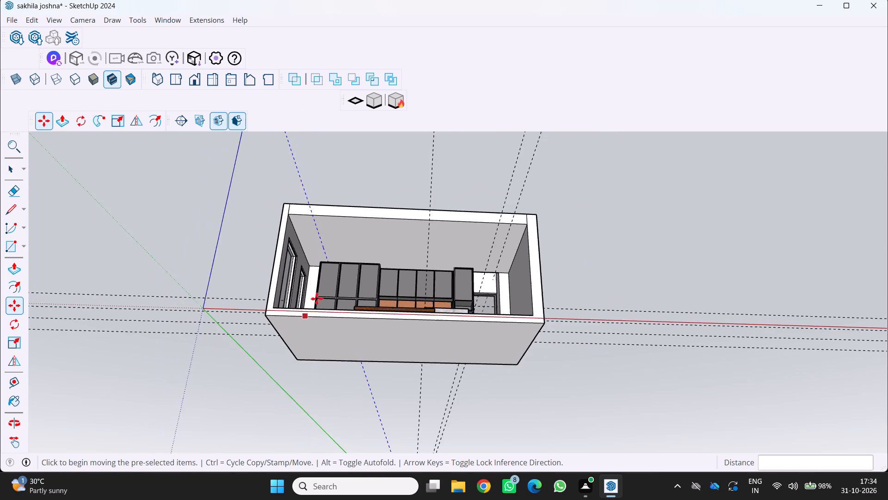
pyautogui.moveTo(320, 254); pyautogui.dragTo(272, 307, button='middle')
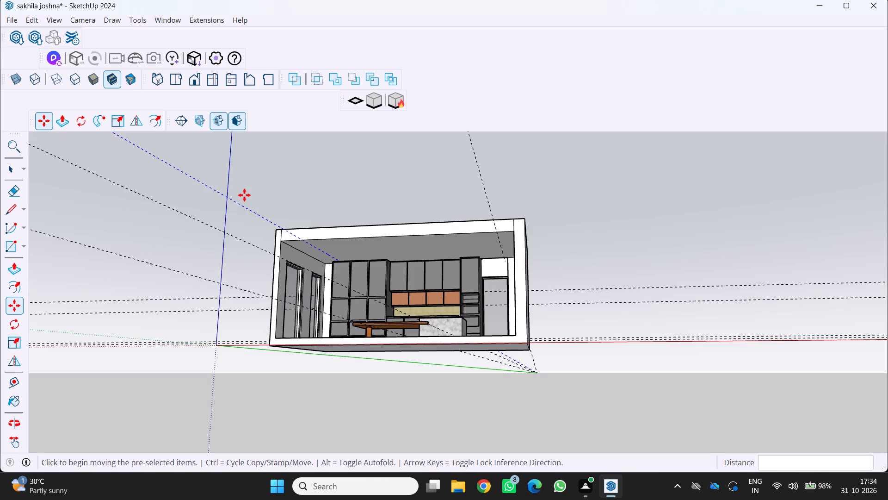
pyautogui.scroll(-1, 313, 237)
pyautogui.moveTo(322, 255); pyautogui.dragTo(377, 263, button='middle')
pyautogui.middleClick(377, 263)
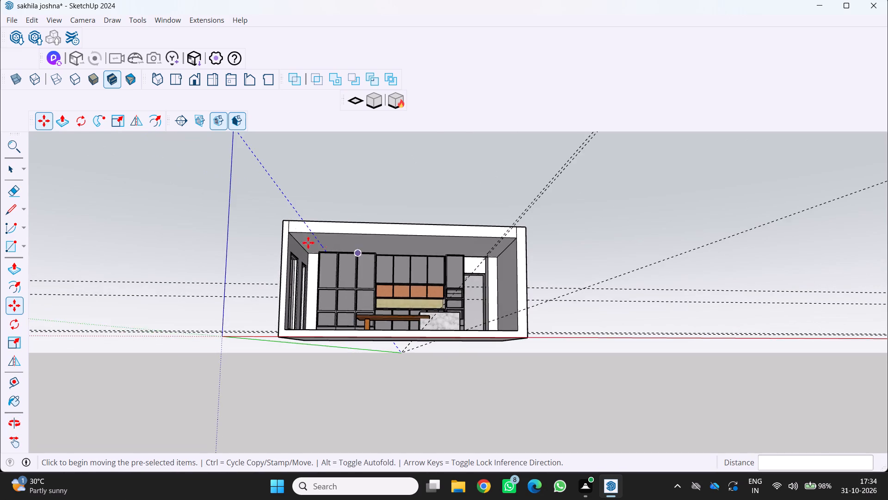
pyautogui.scroll(4, 296, 208)
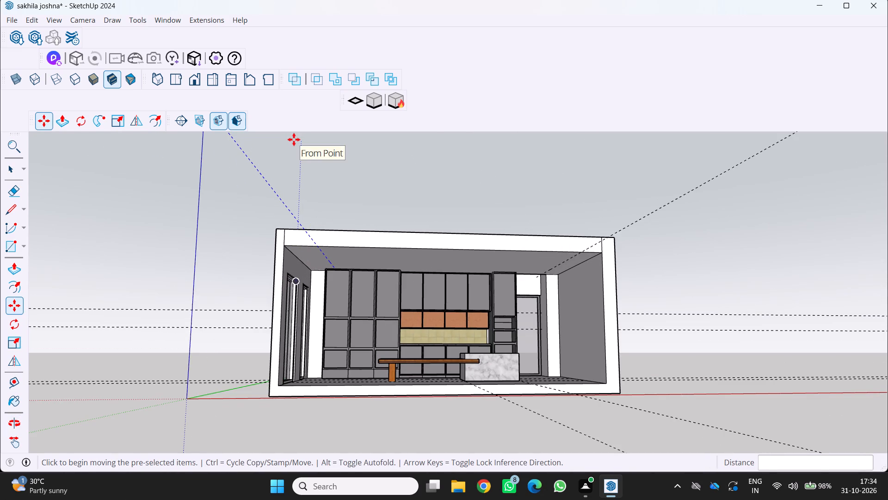
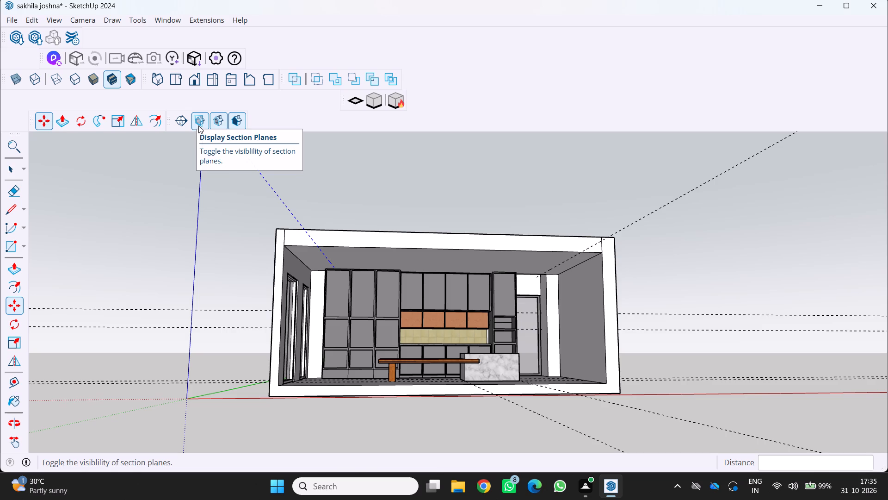
# Examine the kitchen from the front, from above and from beneath the floor, checking the cabinets, openings and room shell.
pyautogui.scroll(-1, 348, 241)
pyautogui.moveTo(365, 258); pyautogui.dragTo(297, 274, button='middle')
pyautogui.middleClick(296, 274)
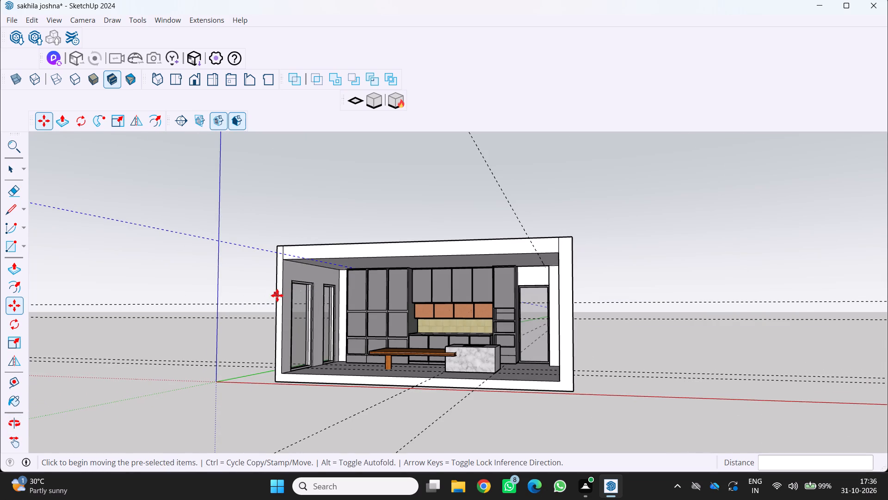
pyautogui.scroll(4, 289, 290)
pyautogui.moveTo(279, 287); pyautogui.dragTo(338, 306, button='middle')
pyautogui.scroll(4, 313, 276)
pyautogui.moveTo(306, 268); pyautogui.dragTo(316, 293, button='middle')
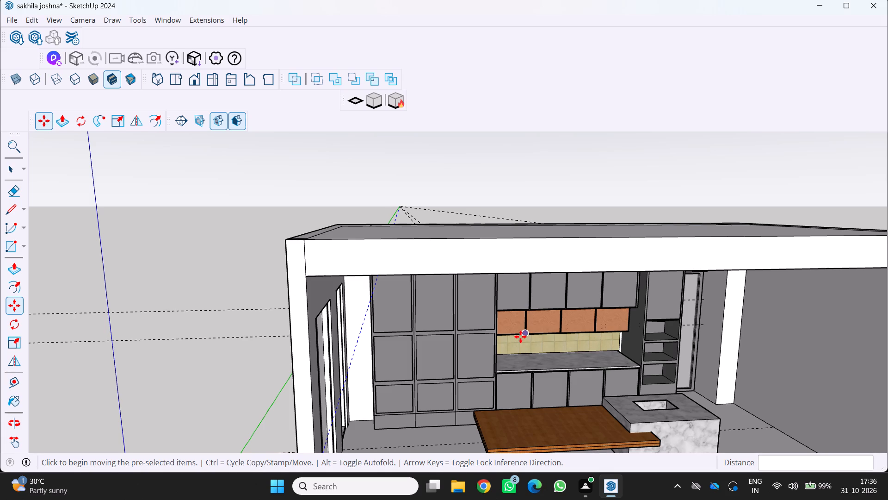
pyautogui.scroll(-9, 420, 284)
pyautogui.moveTo(360, 262); pyautogui.dragTo(195, 121, button='middle')
pyautogui.middleClick(195, 121)
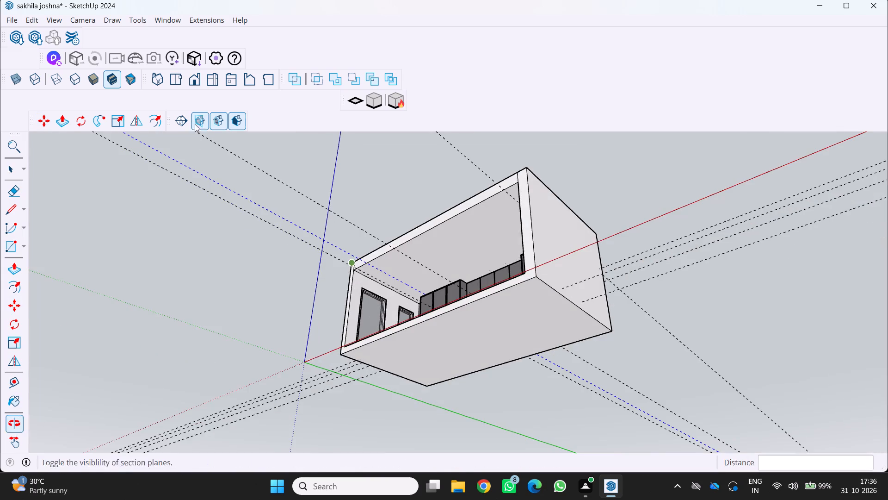
pyautogui.moveTo(424, 242); pyautogui.dragTo(514, 330, button='middle')
pyautogui.middleClick(515, 331)
pyautogui.scroll(1, 516, 331)
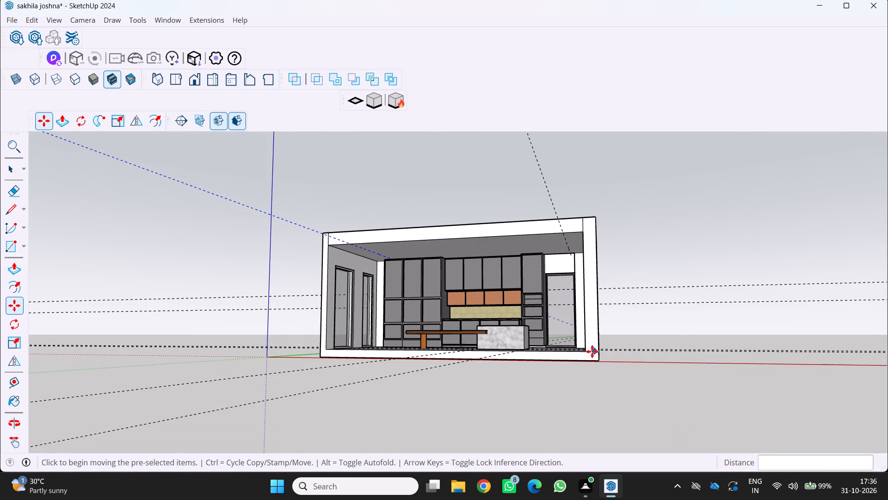
pyautogui.moveTo(573, 344); pyautogui.dragTo(631, 375, button='middle')
pyautogui.middleClick(631, 375)
pyautogui.scroll(5, 629, 287)
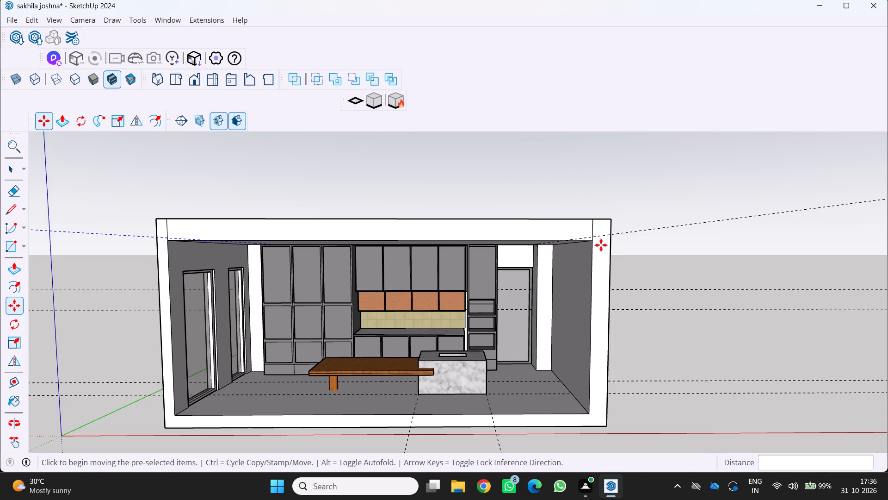
# Examine the kitchen ceiling from low viewpoints, checking how its guides meet the back cabinets and side walls.
pyautogui.scroll(-3, 492, 209)
pyautogui.moveTo(424, 203); pyautogui.dragTo(395, 156, button='middle')
pyautogui.scroll(1, 423, 203)
pyautogui.scroll(4, 324, 234)
pyautogui.moveTo(317, 232); pyautogui.dragTo(342, 210, button='middle')
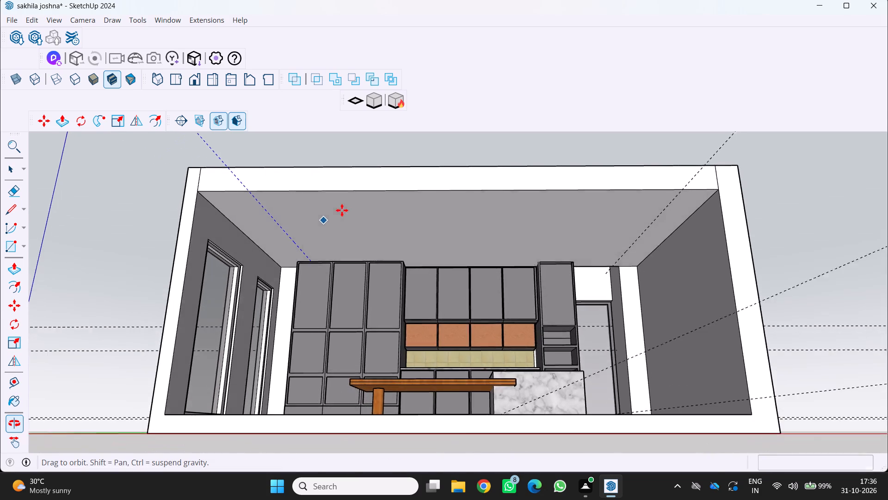
pyautogui.scroll(1, 290, 236)
pyautogui.moveTo(289, 237); pyautogui.dragTo(320, 225, button='middle')
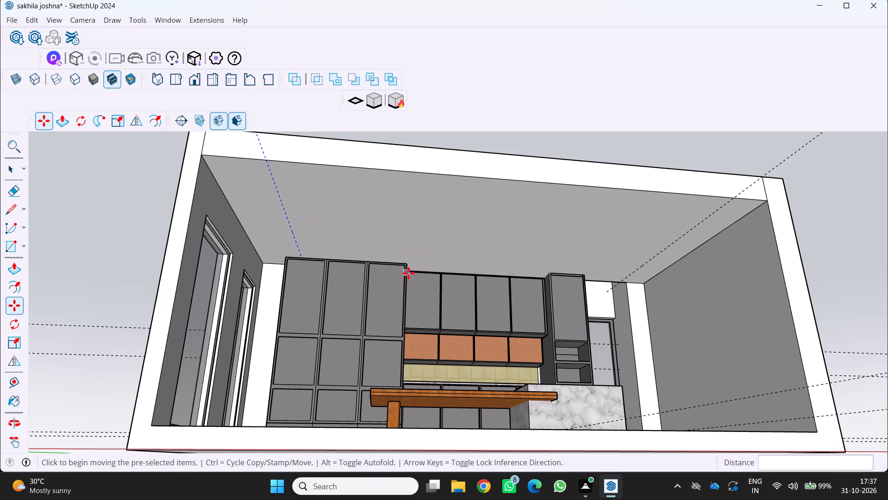
pyautogui.scroll(-3, 422, 341)
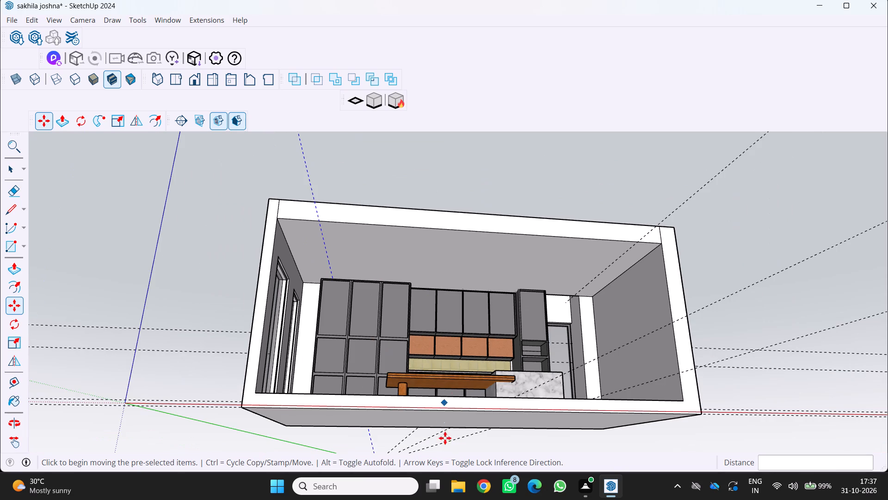
pyautogui.moveTo(449, 464); pyautogui.dragTo(376, 469, button='middle')
pyautogui.moveTo(413, 404); pyautogui.dragTo(381, 455, button='middle')
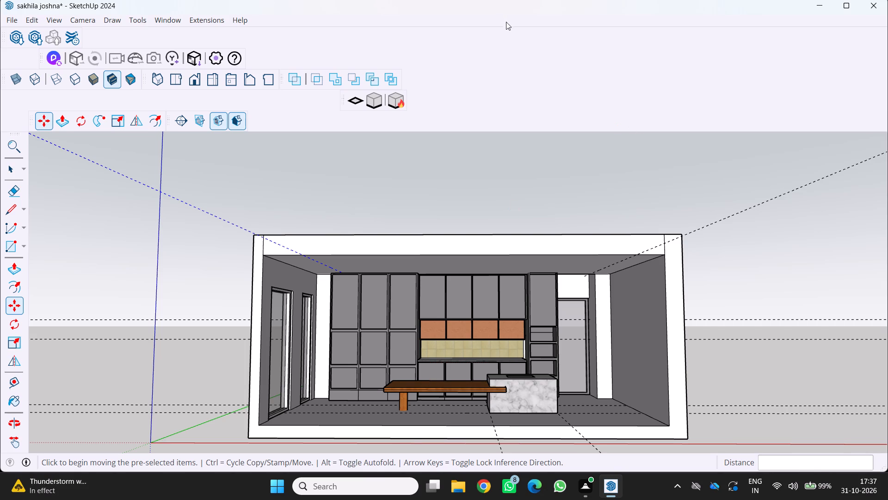
pyautogui.scroll(-2, 529, 147)
pyautogui.moveTo(621, 252); pyautogui.dragTo(565, 226, button='middle')
pyautogui.middleClick(565, 226)
pyautogui.scroll(2, 585, 232)
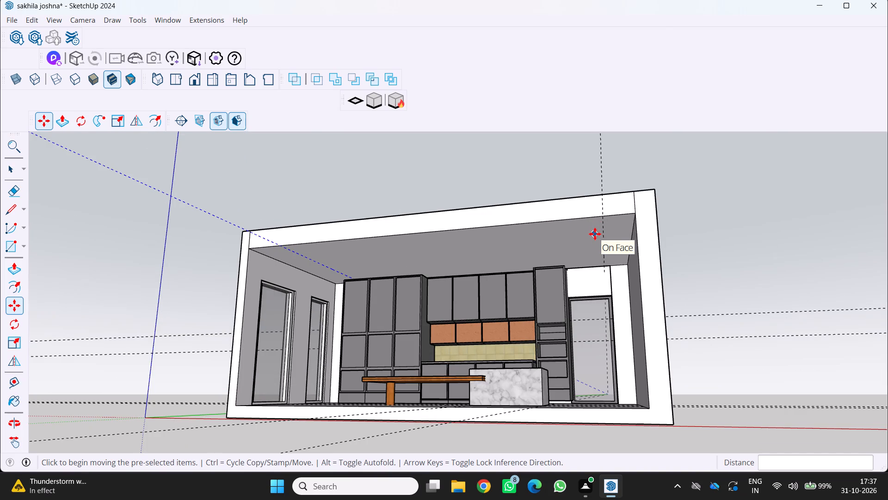
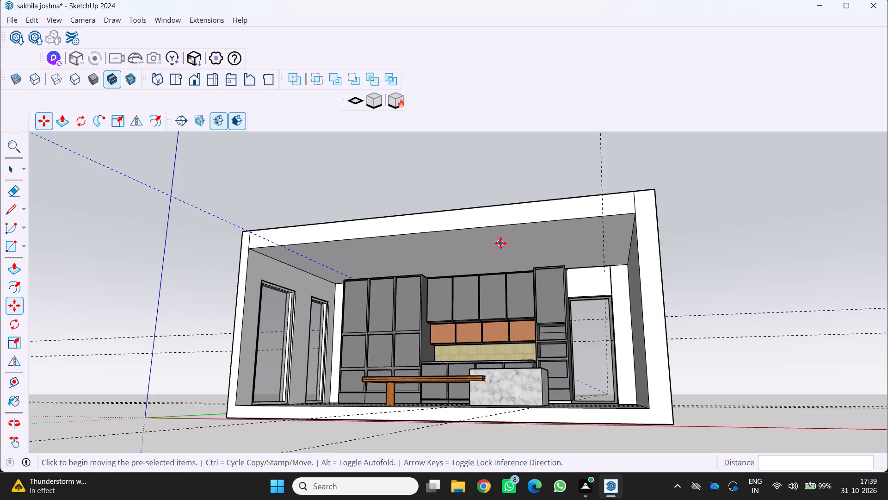
# Examine the kitchen from the open front, then its ceiling near the tall cabinets and the side wall with the two openings.
pyautogui.moveTo(553, 232); pyautogui.dragTo(618, 304, button='middle')
pyautogui.scroll(-3, 616, 303)
pyautogui.moveTo(604, 297); pyautogui.dragTo(585, 246, button='middle')
pyautogui.scroll(3, 582, 253)
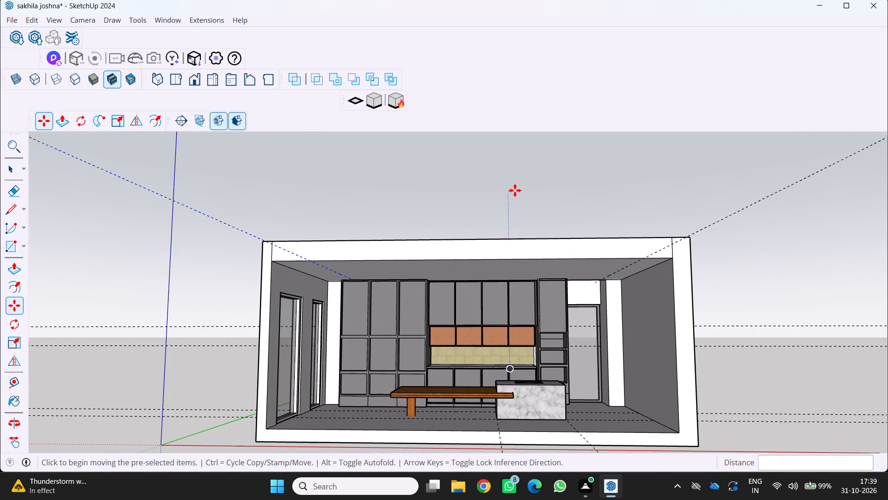
pyautogui.scroll(-4, 412, 247)
pyautogui.moveTo(383, 266); pyautogui.dragTo(332, 300, button='middle')
pyautogui.middleClick(331, 301)
pyautogui.scroll(6, 319, 297)
pyautogui.moveTo(316, 291); pyautogui.dragTo(358, 216, button='middle')
pyautogui.middleClick(358, 216)
pyautogui.scroll(2, 351, 302)
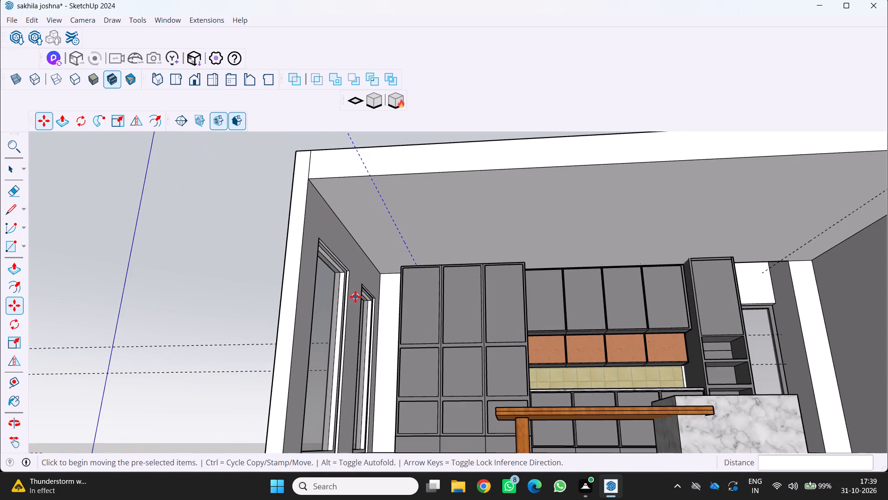
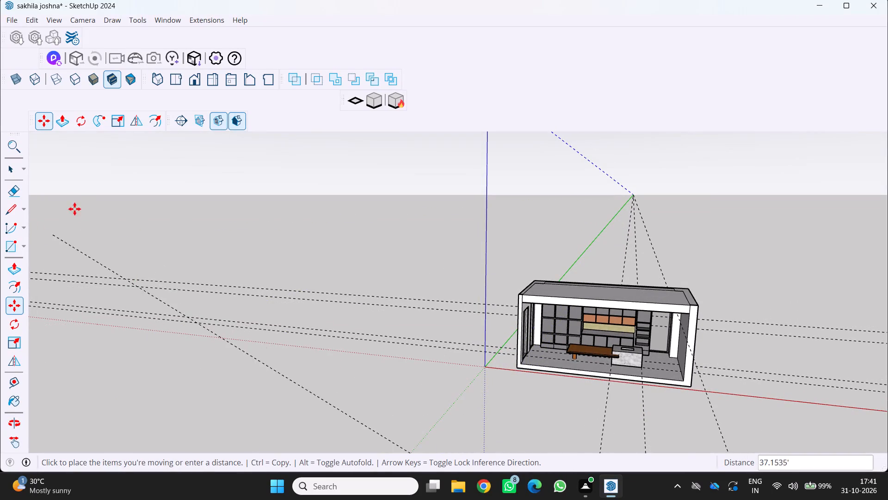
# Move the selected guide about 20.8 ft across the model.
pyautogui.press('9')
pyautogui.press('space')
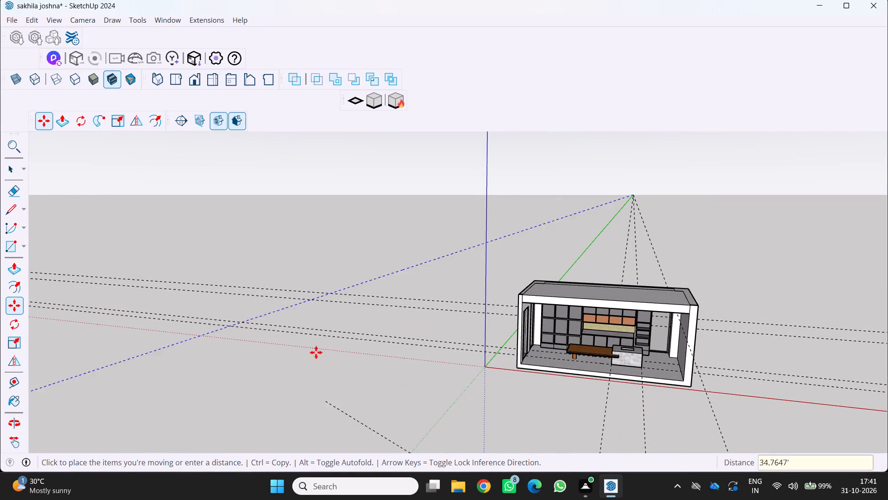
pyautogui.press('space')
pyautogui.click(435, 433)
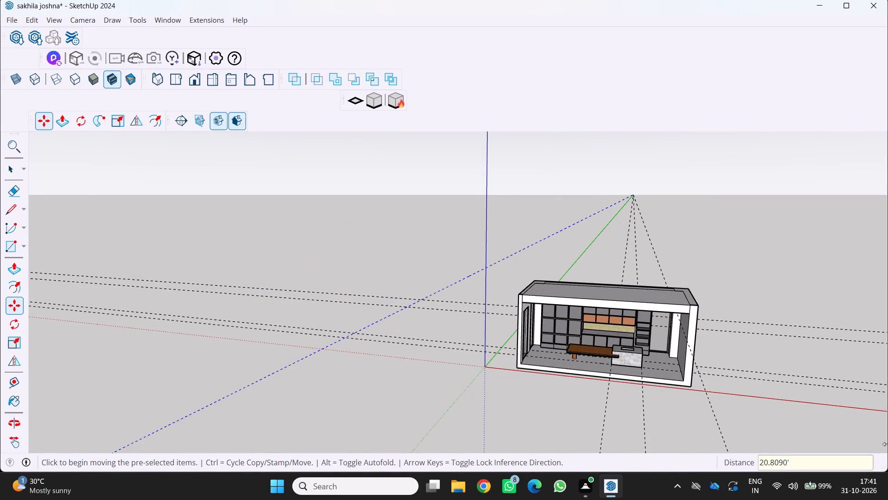
# Delete all guides from the model.
pyautogui.click(28, 21)
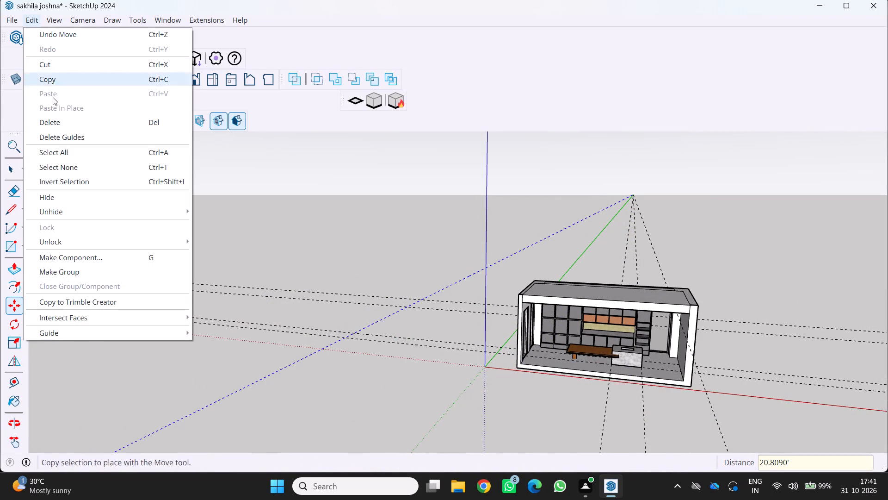
pyautogui.click(66, 137)
# Examine the kitchen through its open front from low and raised viewpoints.
pyautogui.moveTo(166, 227); pyautogui.dragTo(172, 204, button='middle')
pyautogui.middleClick(172, 204)
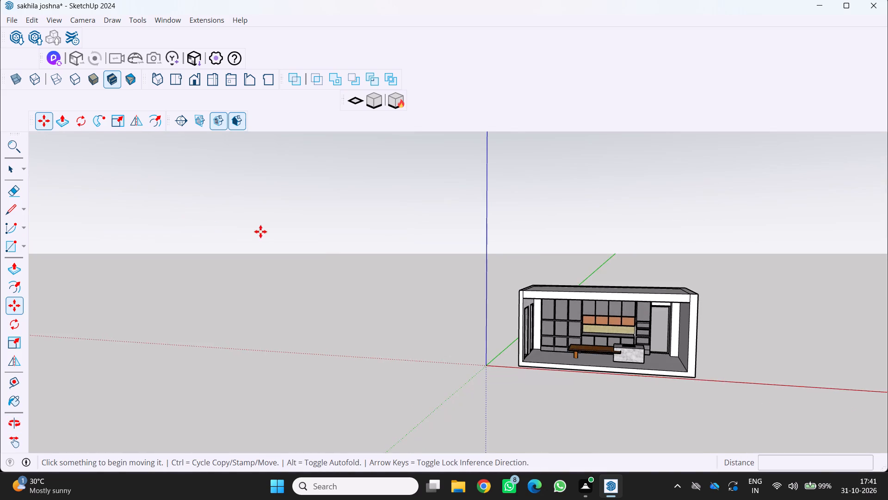
pyautogui.scroll(3, 282, 237)
pyautogui.moveTo(370, 285); pyautogui.dragTo(335, 240, button='middle')
pyautogui.scroll(-7, 321, 237)
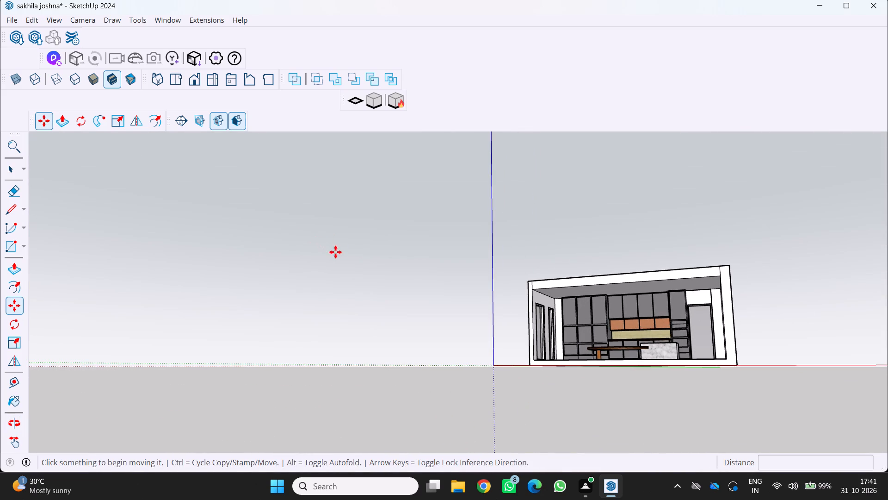
pyautogui.moveTo(474, 298); pyautogui.dragTo(457, 362, button='middle')
pyautogui.scroll(4, 562, 354)
pyautogui.moveTo(612, 355); pyautogui.dragTo(647, 344, button='middle')
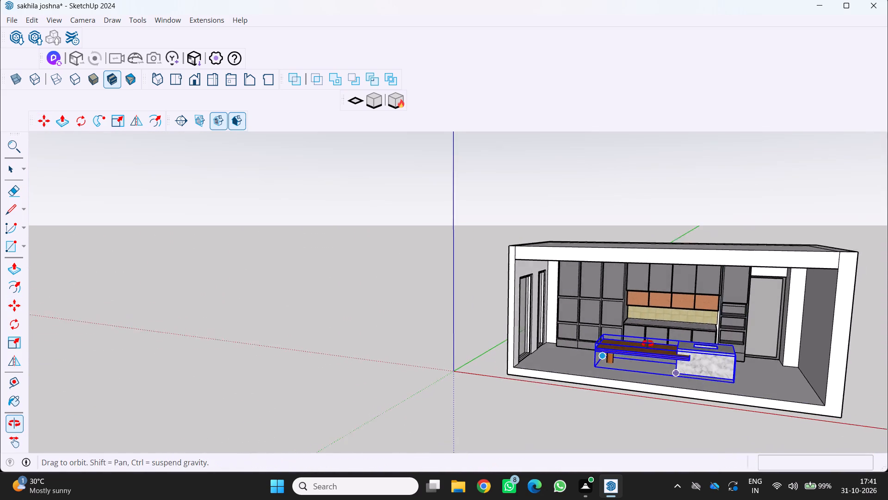
pyautogui.moveTo(647, 344); pyautogui.dragTo(648, 342, button='middle')
pyautogui.press('space')
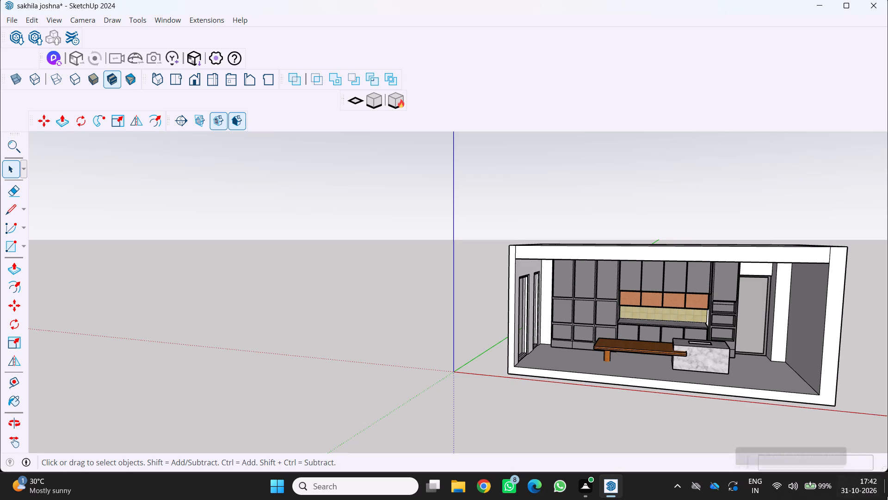
# Place a ceiling guide parallel to the side wall with the two openings, offset about 2 ft into the room.
pyautogui.scroll(2, 884, 492)
pyautogui.moveTo(629, 409); pyautogui.dragTo(594, 355, button='middle')
pyautogui.middleClick(594, 355)
pyautogui.scroll(1, 594, 355)
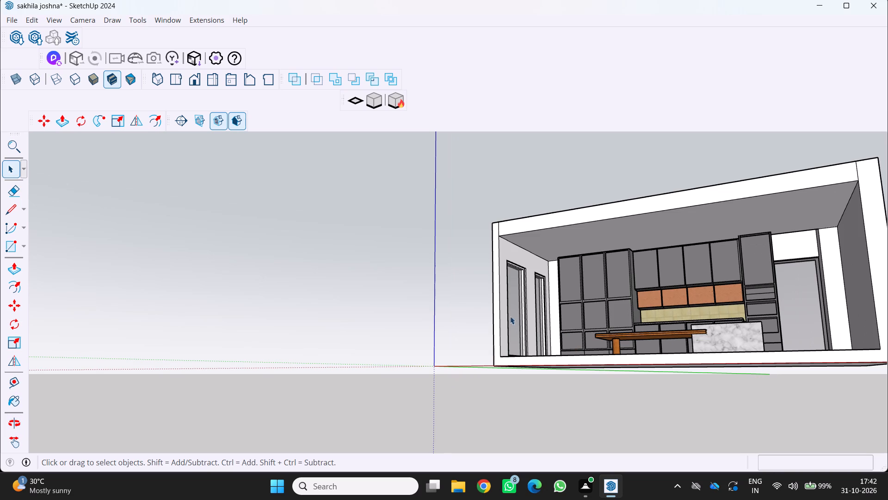
pyautogui.scroll(2, 551, 279)
pyautogui.press('t')
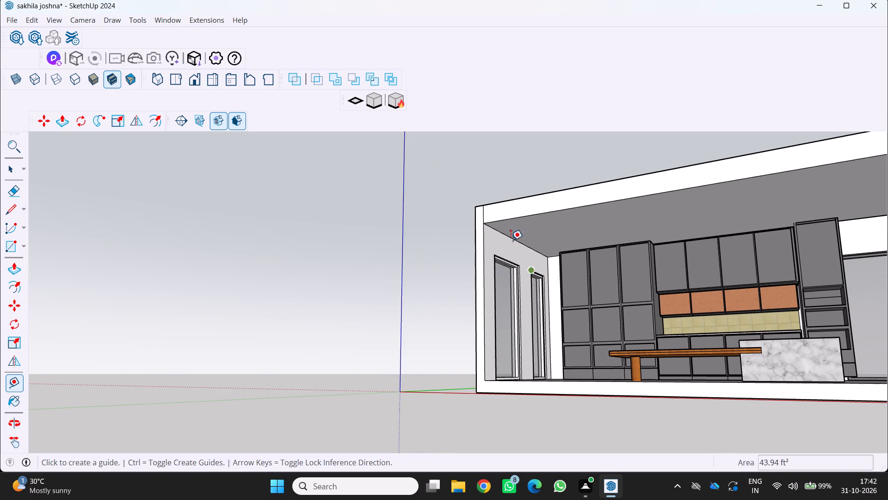
pyautogui.scroll(3, 518, 243)
pyautogui.click(518, 241)
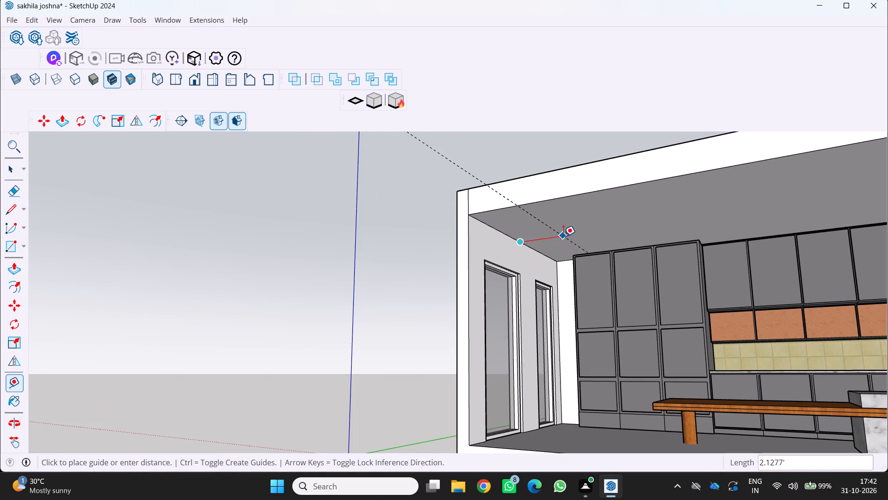
pyautogui.click(567, 236)
# Place a ceiling guide parallel to the opposite side wall, offset about 1.4 ft into the room.
pyautogui.scroll(-4, 559, 237)
pyautogui.scroll(-5, 682, 236)
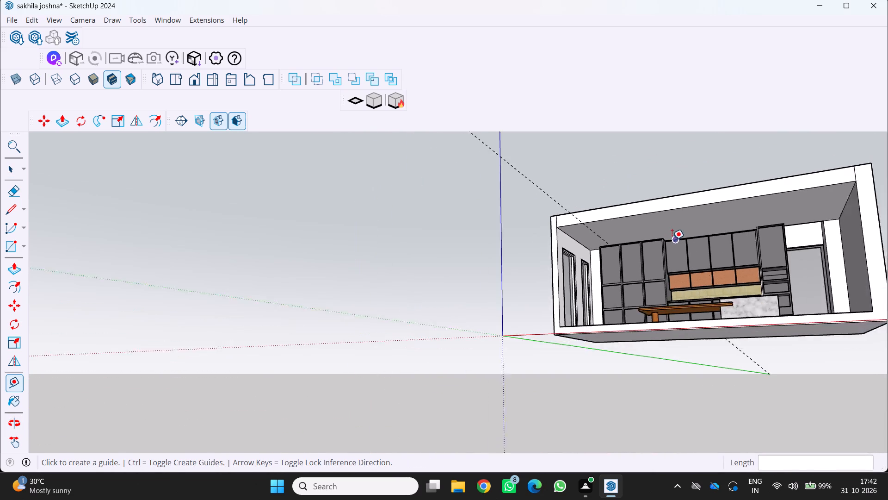
pyautogui.scroll(3, 823, 223)
pyautogui.moveTo(826, 221); pyautogui.dragTo(848, 245, button='middle')
pyautogui.middleClick(848, 246)
pyautogui.scroll(5, 837, 231)
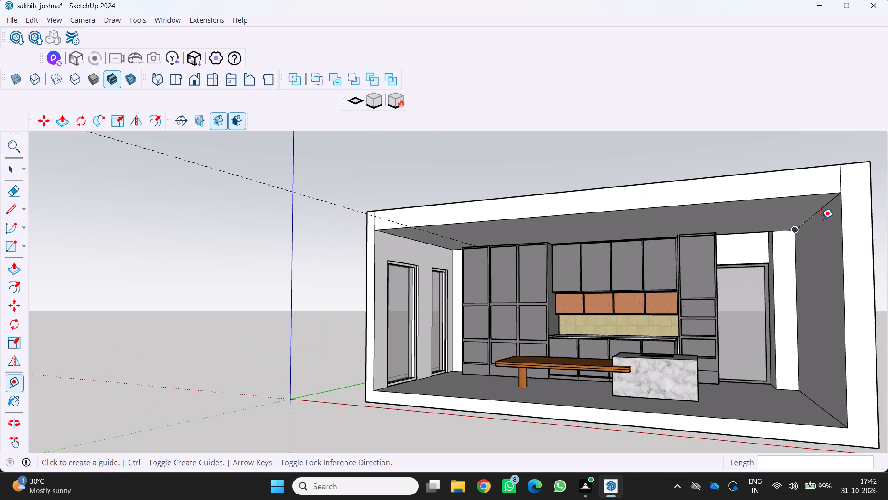
pyautogui.press('Escape')
pyautogui.press('space')
pyautogui.press('t')
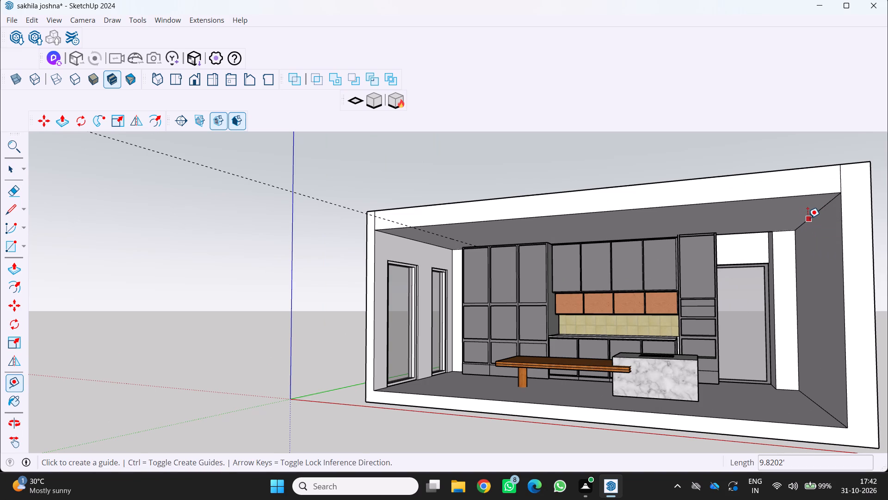
pyautogui.click(808, 218)
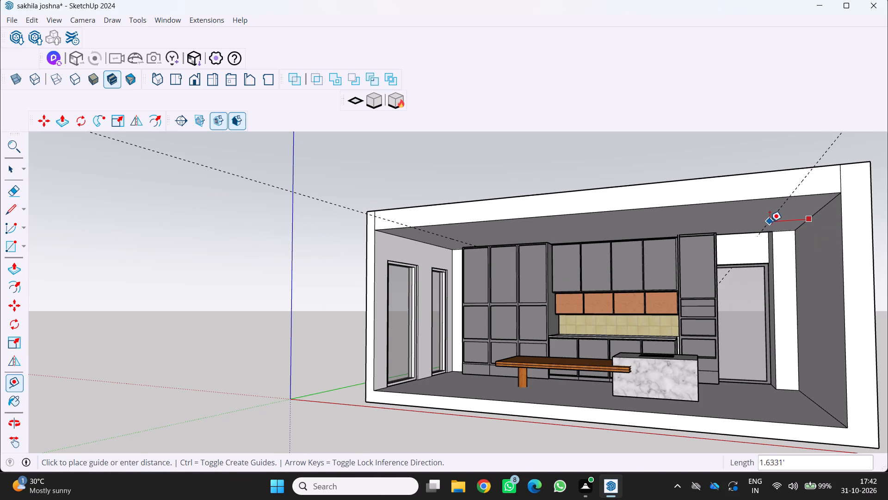
pyautogui.moveTo(769, 225); pyautogui.dragTo(750, 233, button='middle')
pyautogui.scroll(3, 761, 232)
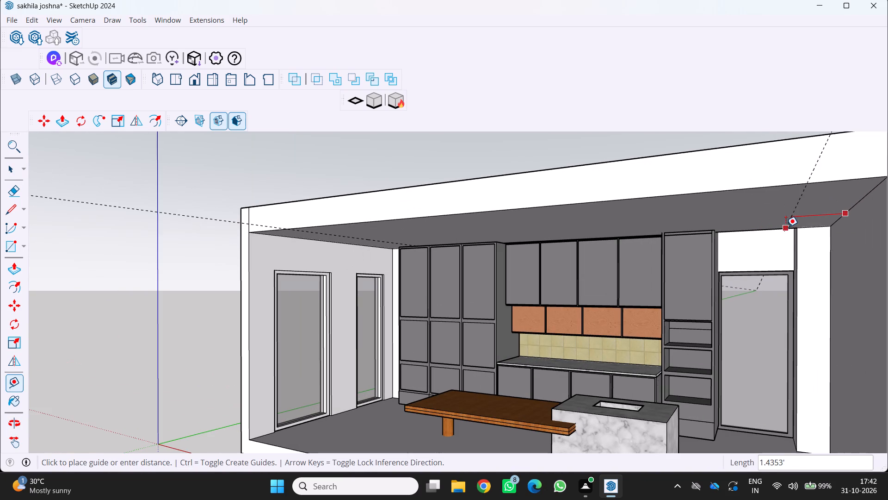
pyautogui.click(786, 226)
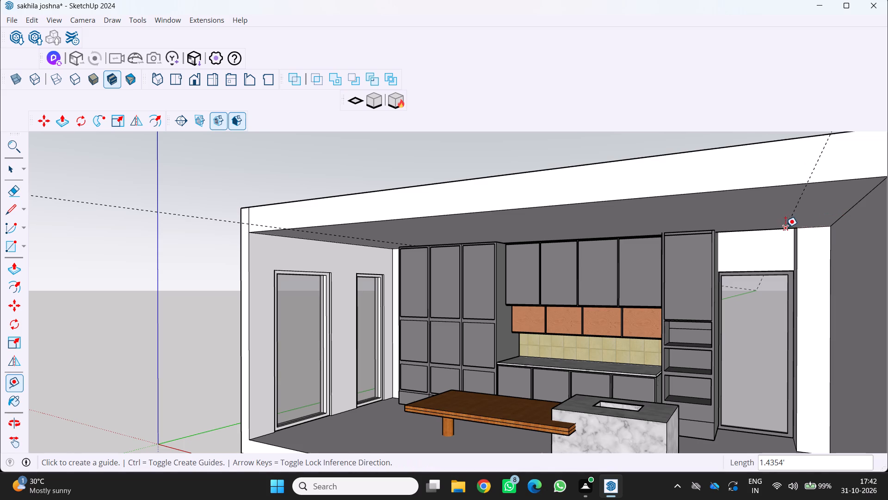
# Examine the ceiling, the two side guides and the whole room from below, above and the open front.
pyautogui.scroll(-8, 773, 229)
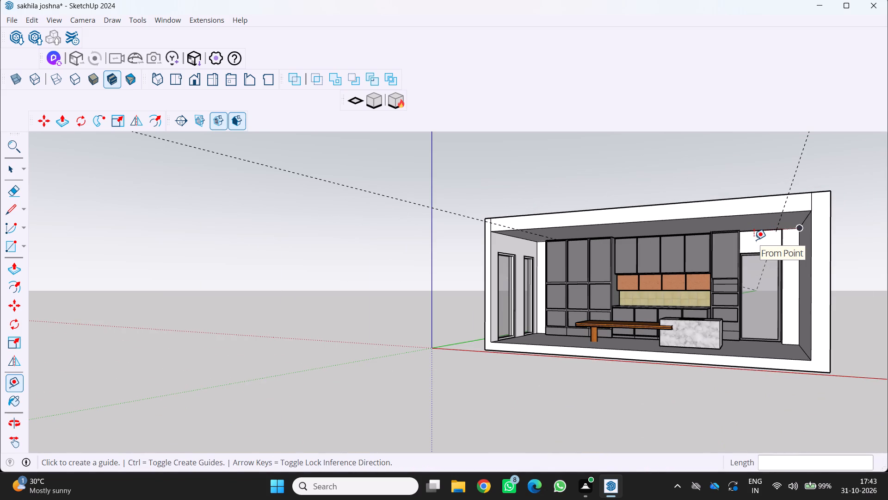
pyautogui.scroll(-8, 753, 257)
pyautogui.moveTo(746, 261); pyautogui.dragTo(756, 292, button='middle')
pyautogui.scroll(1, 756, 292)
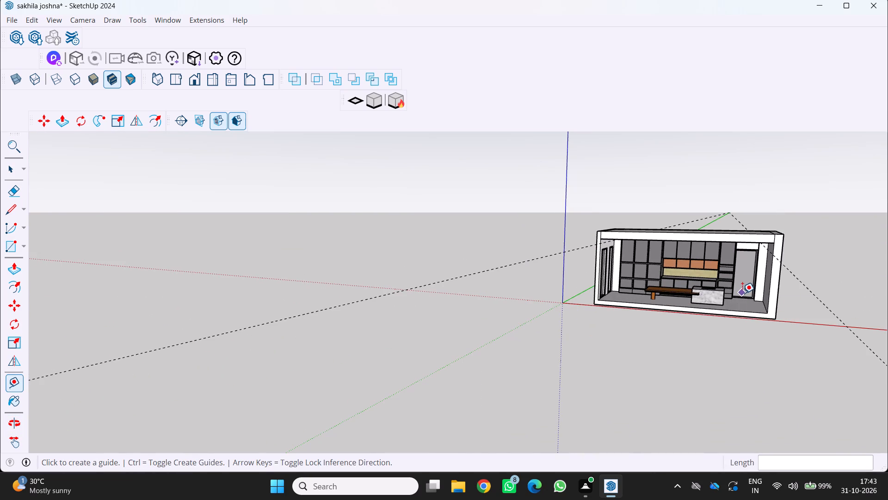
pyautogui.press('space')
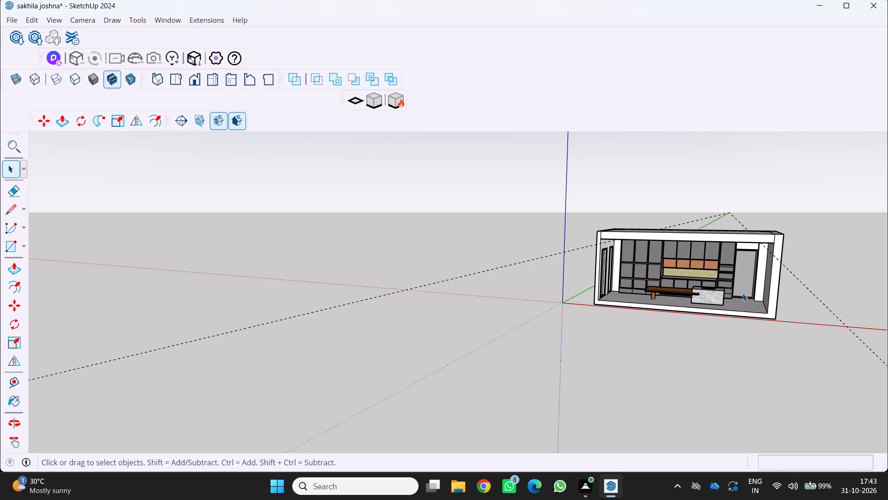
pyautogui.moveTo(774, 298); pyautogui.dragTo(759, 281, button='middle')
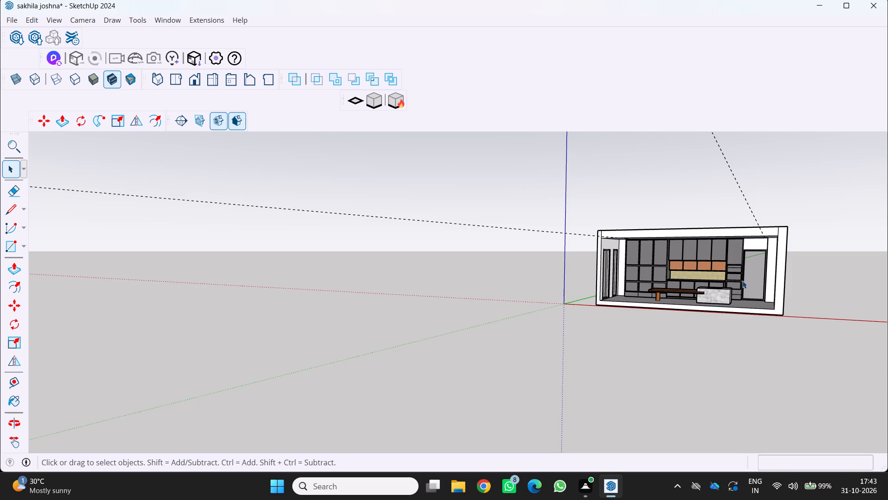
pyautogui.moveTo(695, 291); pyautogui.dragTo(729, 224, button='middle')
pyautogui.scroll(1, 729, 224)
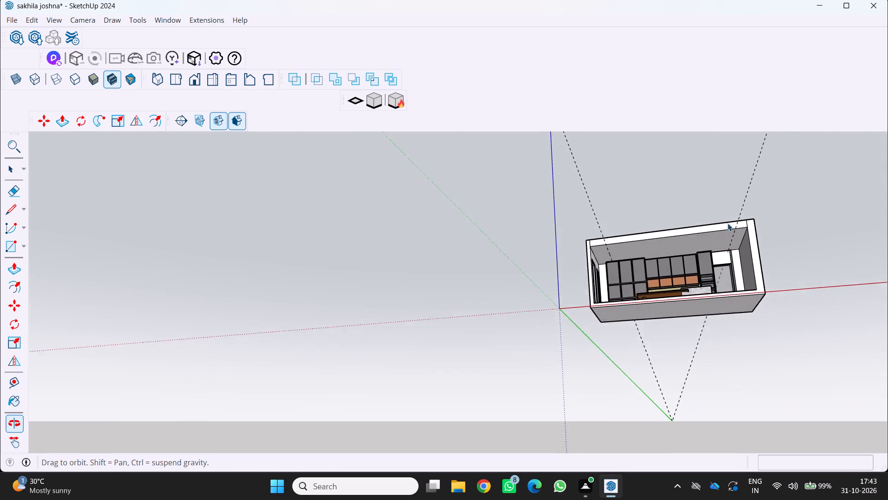
pyautogui.scroll(6, 692, 229)
pyautogui.scroll(1, 613, 254)
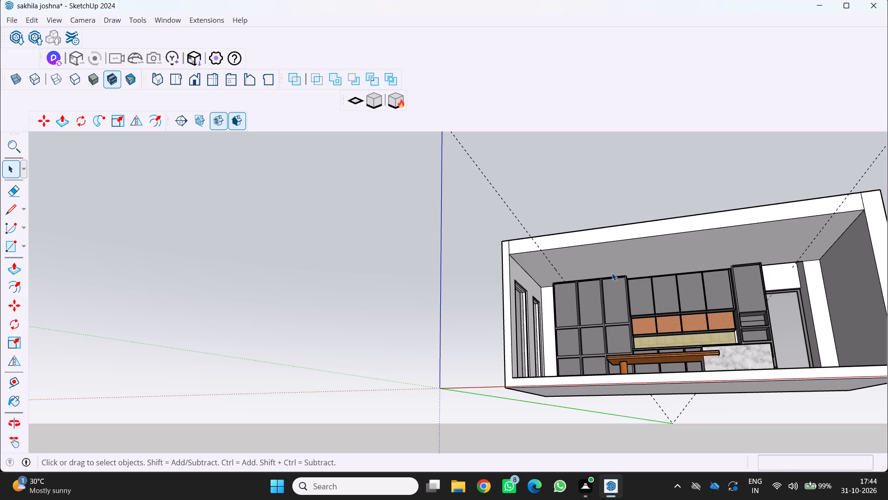
pyautogui.scroll(-2, 555, 296)
pyautogui.moveTo(535, 282); pyautogui.dragTo(511, 341, button='middle')
pyautogui.middleClick(511, 341)
pyautogui.scroll(1, 524, 343)
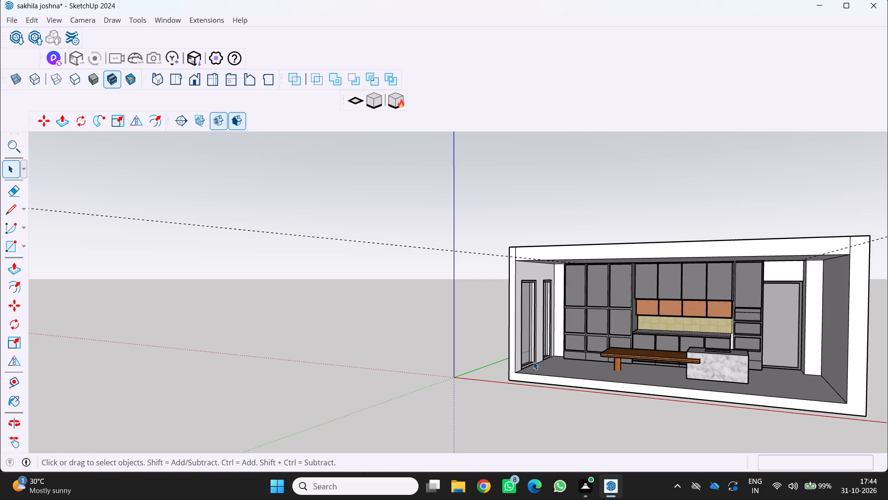
pyautogui.scroll(-3, 572, 364)
pyautogui.moveTo(570, 364); pyautogui.dragTo(561, 397, button='middle')
pyautogui.middleClick(561, 397)
pyautogui.scroll(5, 593, 395)
pyautogui.moveTo(612, 388); pyautogui.dragTo(637, 383, button='middle')
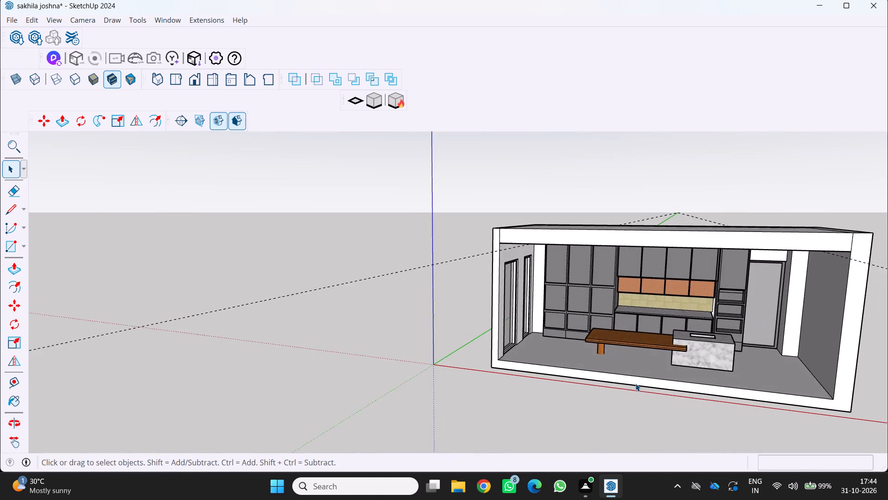
pyautogui.scroll(5, 637, 383)
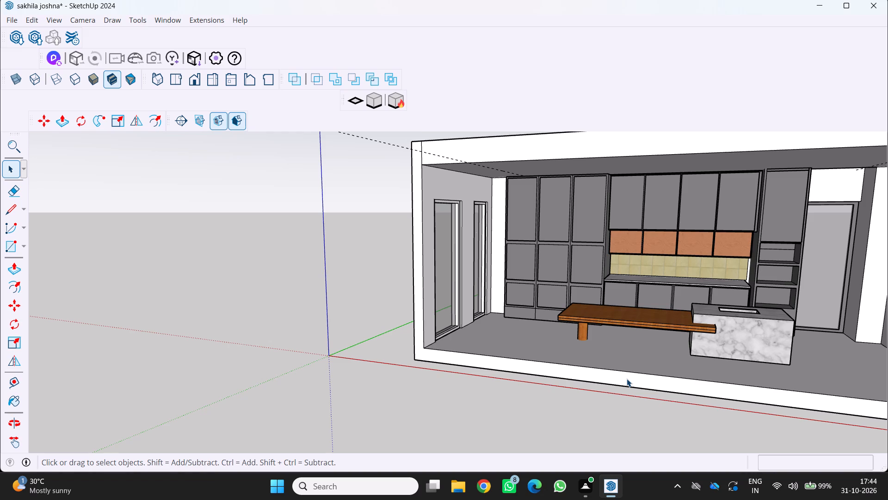
pyautogui.scroll(-6, 582, 312)
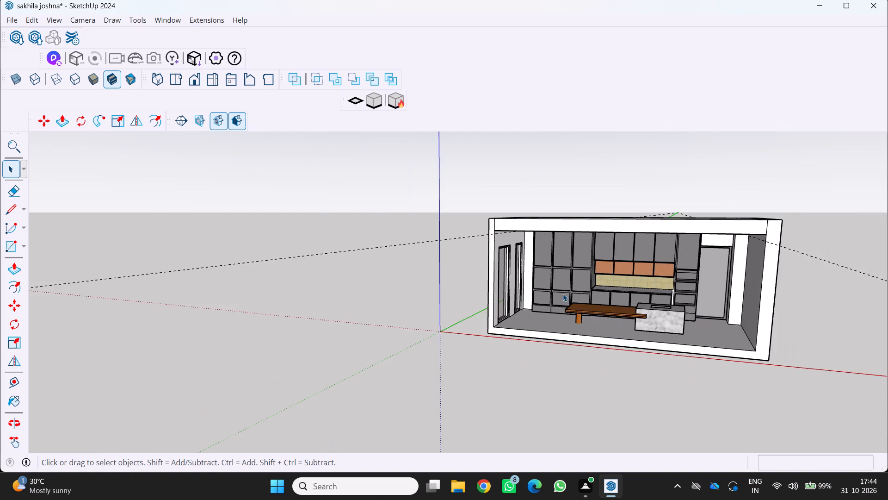
# Examine the wooden table and its junction with the marble island at close range.
pyautogui.moveTo(563, 292); pyautogui.dragTo(465, 304, button='middle')
pyautogui.middleClick(465, 304)
pyautogui.scroll(4, 537, 331)
pyautogui.moveTo(650, 392); pyautogui.dragTo(604, 365, button='middle')
pyautogui.scroll(3, 604, 365)
pyautogui.middleClick(604, 365)
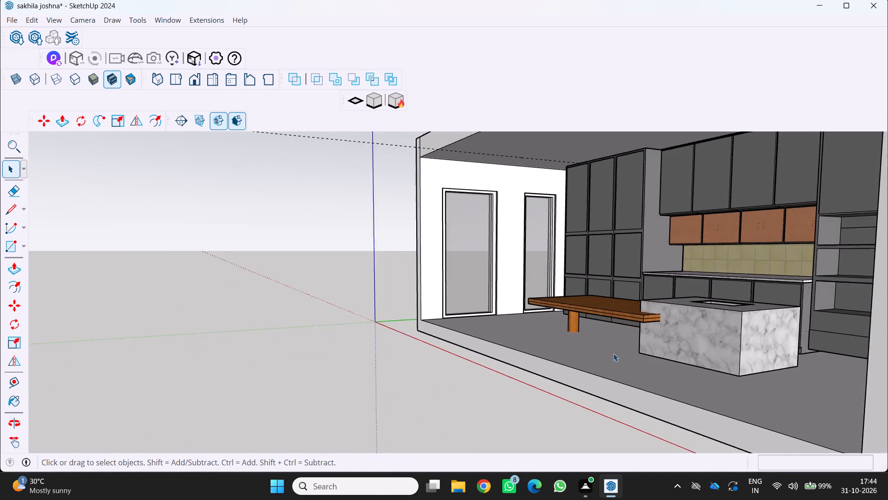
pyautogui.scroll(2, 613, 353)
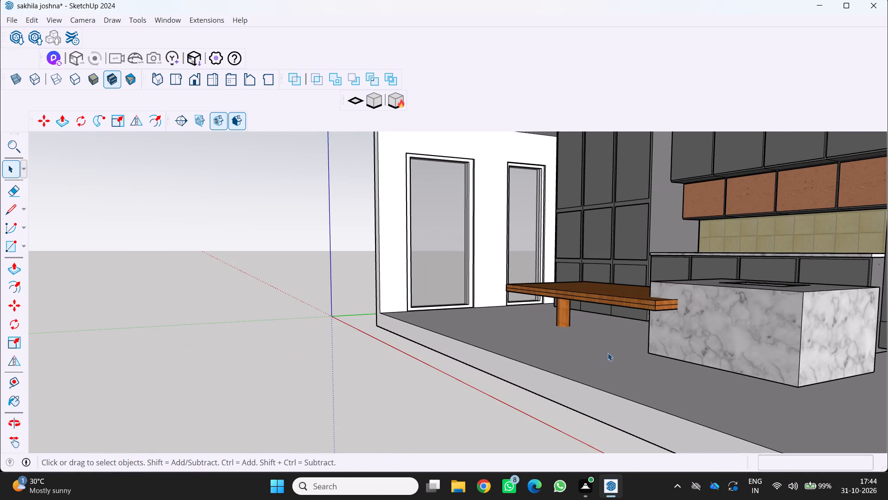
pyautogui.scroll(1, 643, 356)
pyautogui.moveTo(641, 355); pyautogui.dragTo(645, 356, button='middle')
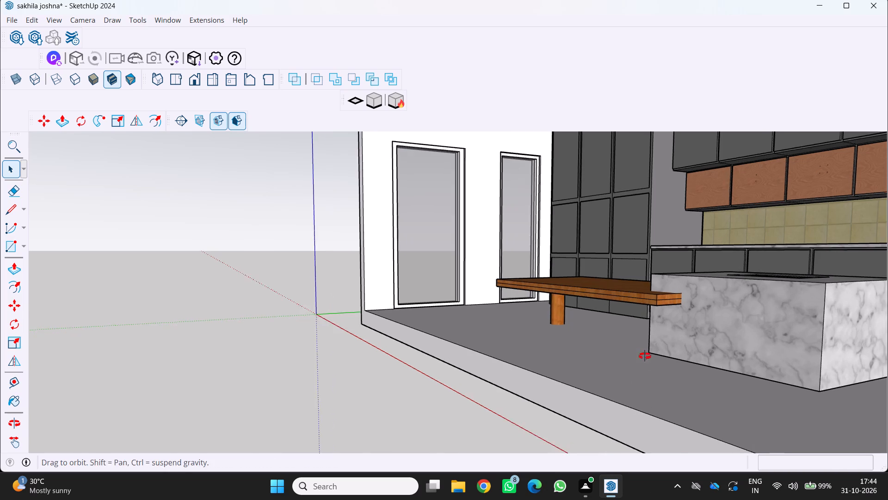
pyautogui.moveTo(645, 356); pyautogui.dragTo(604, 391, button='middle')
pyautogui.middleClick(603, 391)
pyautogui.scroll(5, 622, 372)
pyautogui.moveTo(615, 366); pyautogui.dragTo(632, 334, button='middle')
pyautogui.scroll(3, 640, 337)
pyautogui.moveTo(655, 314); pyautogui.dragTo(647, 334, button='middle')
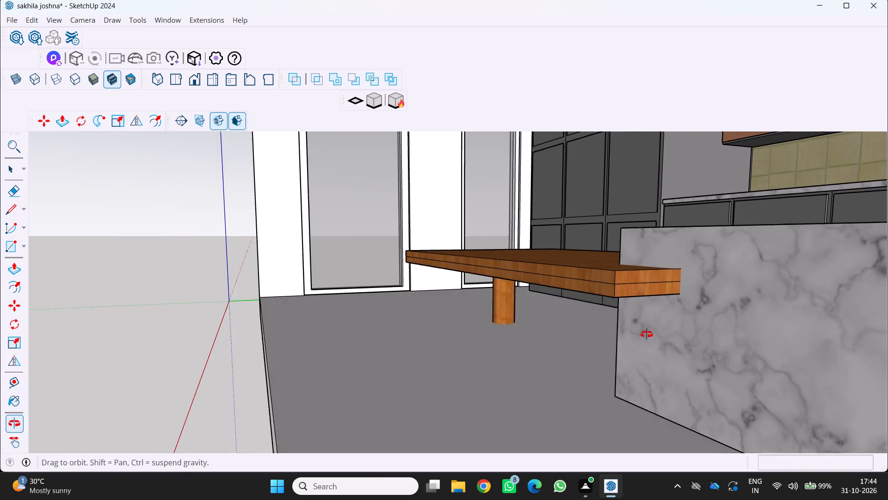
pyautogui.moveTo(647, 334); pyautogui.dragTo(632, 355, button='middle')
pyautogui.scroll(3, 632, 355)
pyautogui.moveTo(652, 337); pyautogui.dragTo(629, 375, button='middle')
pyautogui.scroll(-5, 620, 368)
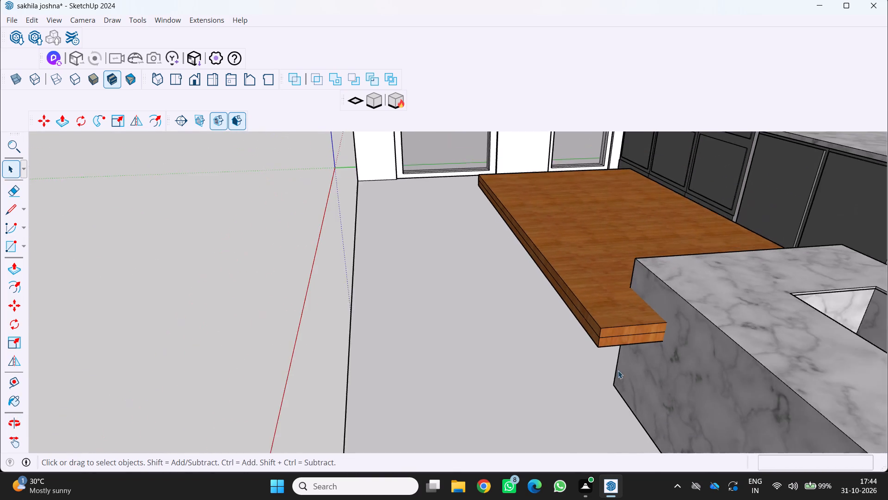
# Examine the table, island and cabinet run from the open front and at an angle from above.
pyautogui.moveTo(616, 364); pyautogui.dragTo(691, 357, button='middle')
pyautogui.scroll(-3, 690, 358)
pyautogui.moveTo(642, 361); pyautogui.dragTo(717, 356, button='middle')
pyautogui.scroll(-1, 643, 361)
pyautogui.middleClick(717, 356)
pyautogui.scroll(-3, 717, 356)
pyautogui.scroll(1, 682, 353)
pyautogui.moveTo(682, 353); pyautogui.dragTo(715, 337, button='middle')
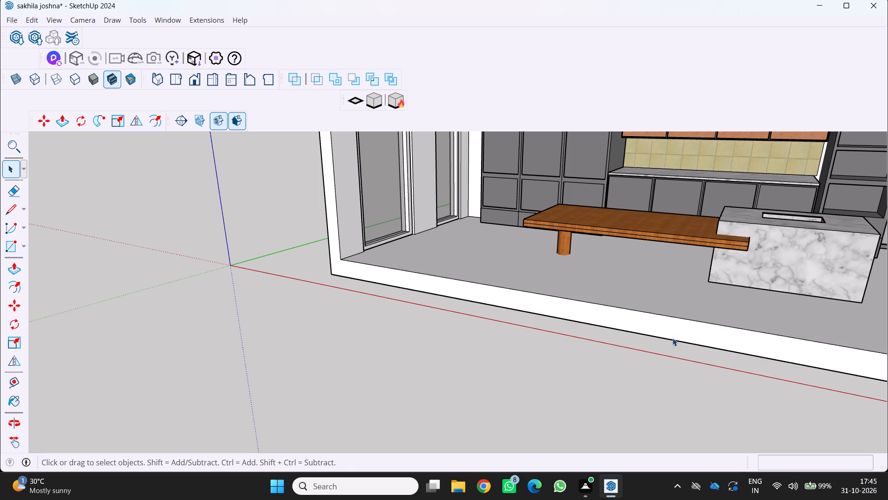
pyautogui.scroll(-5, 630, 371)
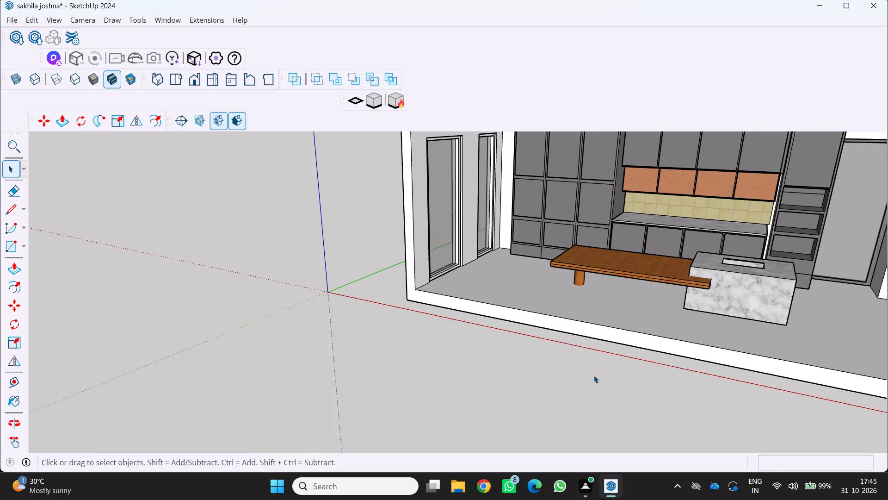
pyautogui.scroll(-4, 592, 375)
pyautogui.moveTo(604, 370); pyautogui.dragTo(478, 369, button='middle')
pyautogui.middleClick(475, 371)
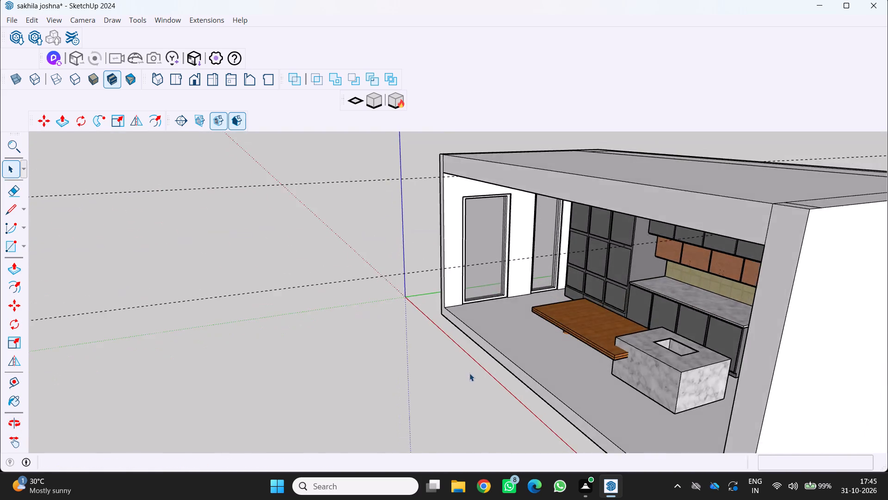
# Examine the room from the open front and the gap between the base cabinets' end and the open shelving unit.
pyautogui.scroll(-3, 468, 370)
pyautogui.moveTo(496, 369); pyautogui.dragTo(623, 346, button='middle')
pyautogui.scroll(-1, 625, 345)
pyautogui.scroll(3, 610, 351)
pyautogui.moveTo(610, 351); pyautogui.dragTo(657, 357, button='middle')
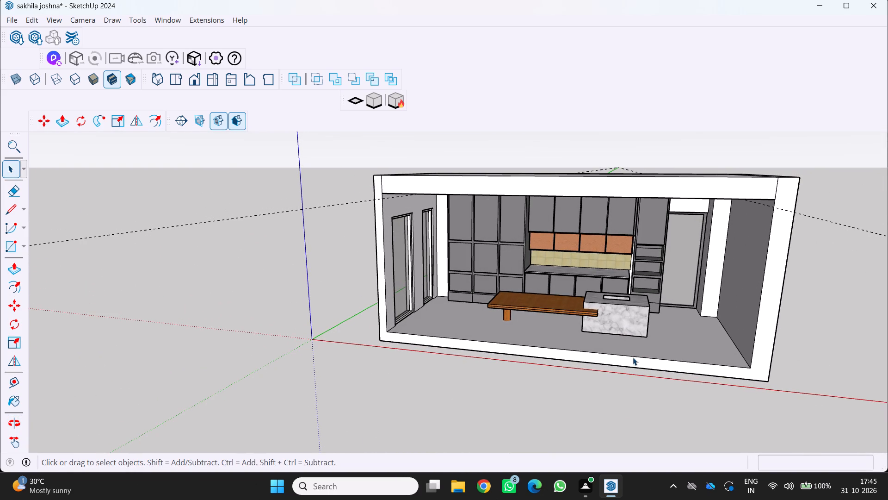
pyautogui.scroll(2, 616, 366)
pyautogui.moveTo(598, 356); pyautogui.dragTo(571, 348, button='middle')
pyautogui.scroll(4, 607, 332)
pyautogui.scroll(7, 647, 259)
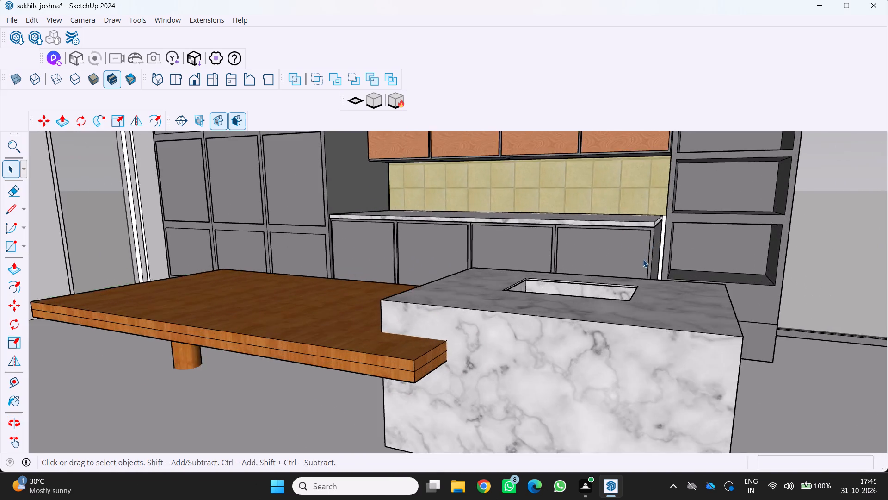
pyautogui.scroll(2, 643, 259)
pyautogui.moveTo(645, 260); pyautogui.dragTo(672, 280, button='middle')
pyautogui.scroll(4, 658, 263)
pyautogui.moveTo(654, 261); pyautogui.dragTo(618, 262, button='middle')
pyautogui.scroll(1, 654, 261)
pyautogui.scroll(3, 604, 305)
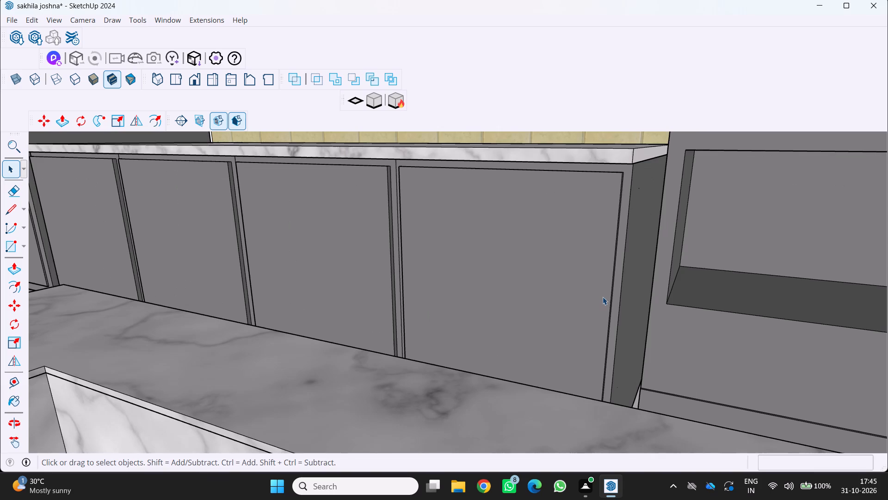
pyautogui.scroll(2, 614, 314)
pyautogui.moveTo(617, 310); pyautogui.dragTo(631, 315, button='middle')
pyautogui.scroll(3, 640, 320)
pyautogui.moveTo(638, 325); pyautogui.dragTo(619, 328, button='middle')
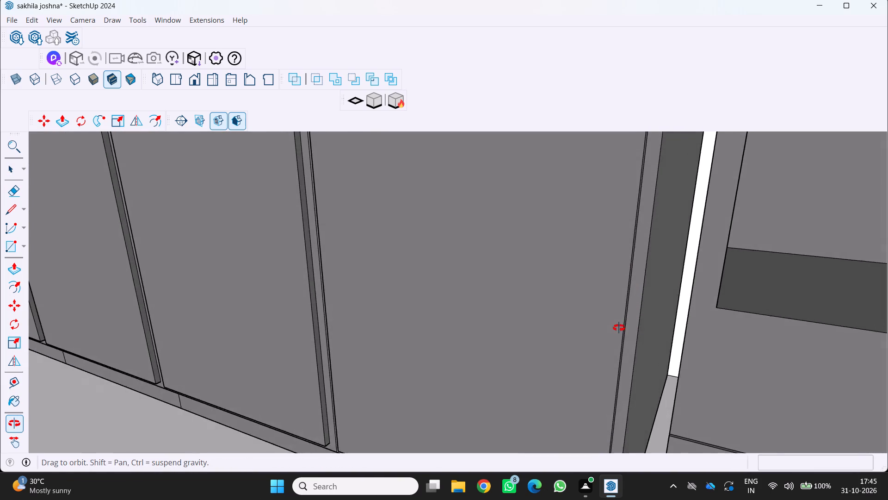
pyautogui.moveTo(619, 328); pyautogui.dragTo(614, 332, button='middle')
pyautogui.scroll(3, 656, 340)
# Open the base cabinet group and push/pull its end face about 0.19 ft toward the open shelving unit.
pyautogui.click(647, 337)
pyautogui.tripleClick(647, 337)
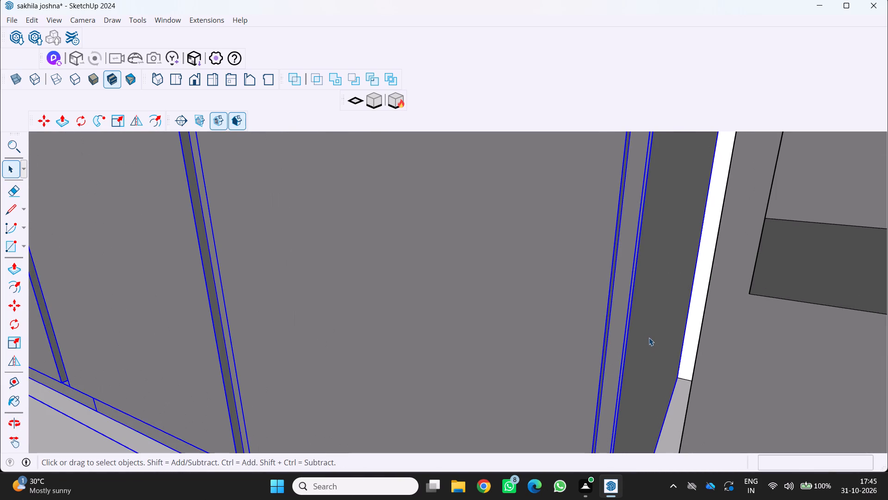
pyautogui.click(651, 336)
pyautogui.doubleClick(653, 337)
pyautogui.click(653, 337)
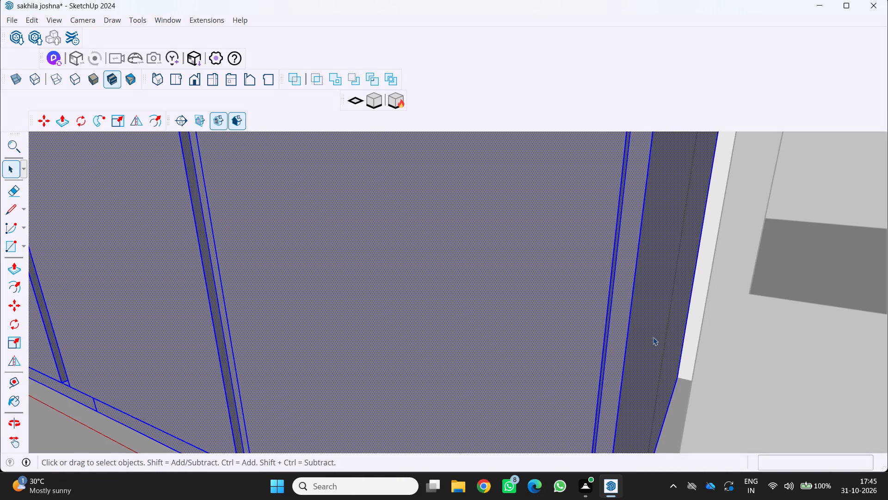
pyautogui.tripleClick(653, 337)
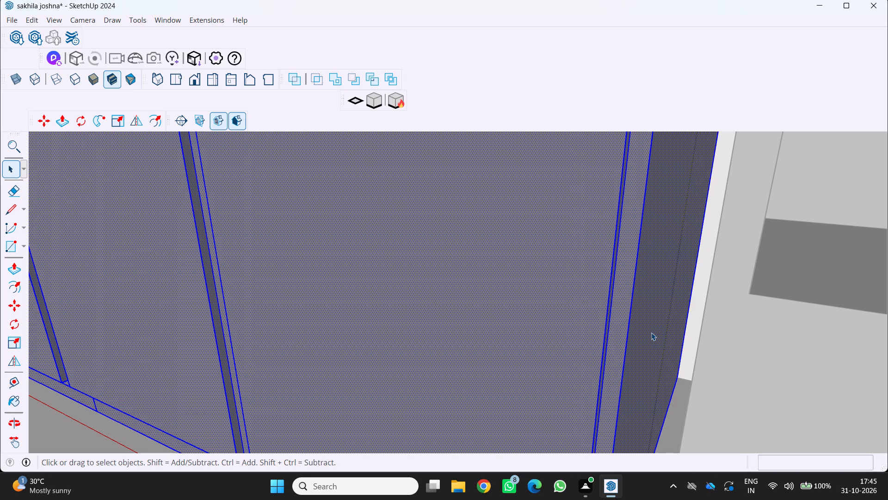
pyautogui.scroll(1, 663, 340)
pyautogui.moveTo(662, 335); pyautogui.dragTo(637, 351, button='middle')
pyautogui.middleClick(637, 351)
pyautogui.scroll(1, 637, 351)
pyautogui.middleClick(636, 351)
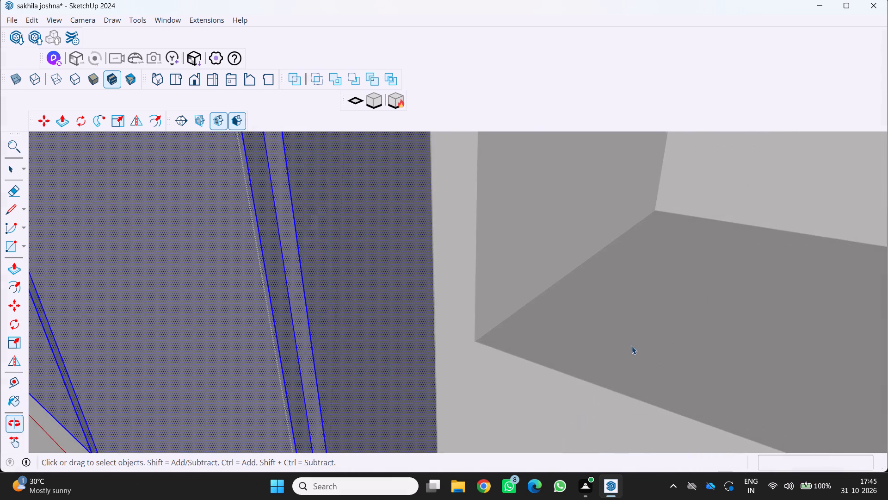
pyautogui.scroll(-4, 553, 345)
pyautogui.moveTo(416, 374); pyautogui.dragTo(476, 362, button='middle')
pyautogui.middleClick(476, 362)
pyautogui.scroll(3, 472, 352)
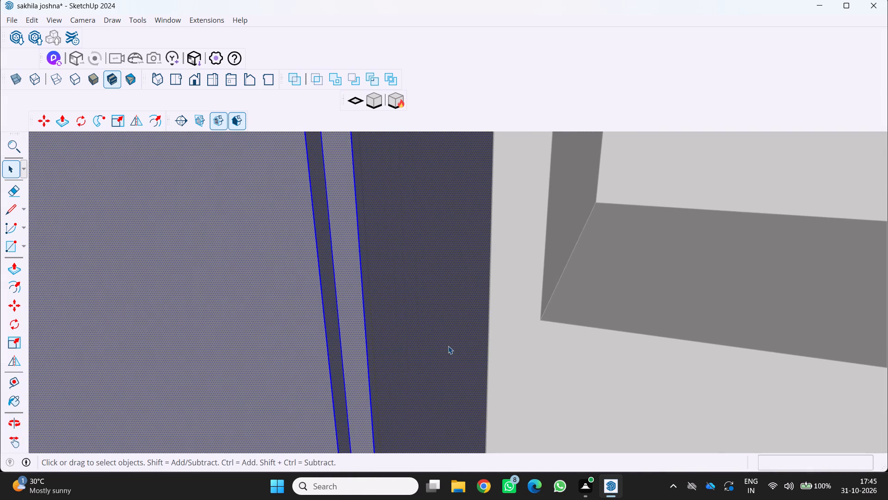
pyautogui.doubleClick(448, 346)
pyautogui.moveTo(448, 346); pyautogui.dragTo(504, 356, button='middle')
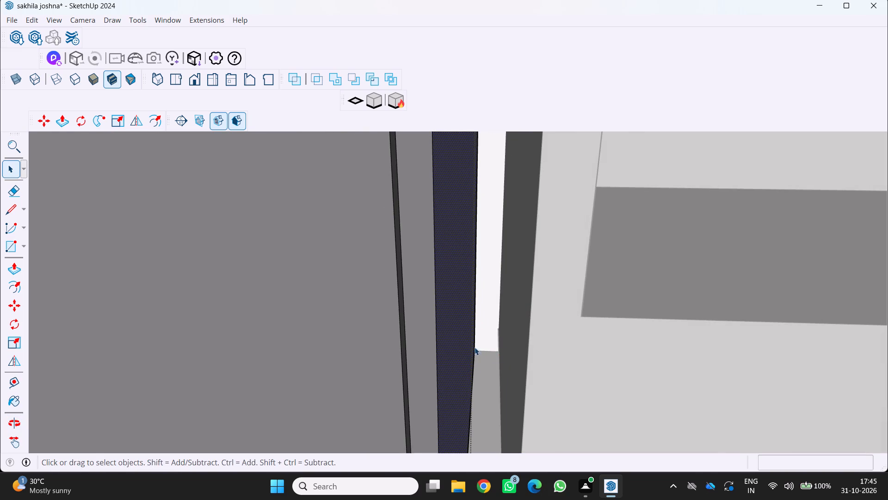
pyautogui.press('p')
pyautogui.moveTo(466, 345); pyautogui.dragTo(508, 345)
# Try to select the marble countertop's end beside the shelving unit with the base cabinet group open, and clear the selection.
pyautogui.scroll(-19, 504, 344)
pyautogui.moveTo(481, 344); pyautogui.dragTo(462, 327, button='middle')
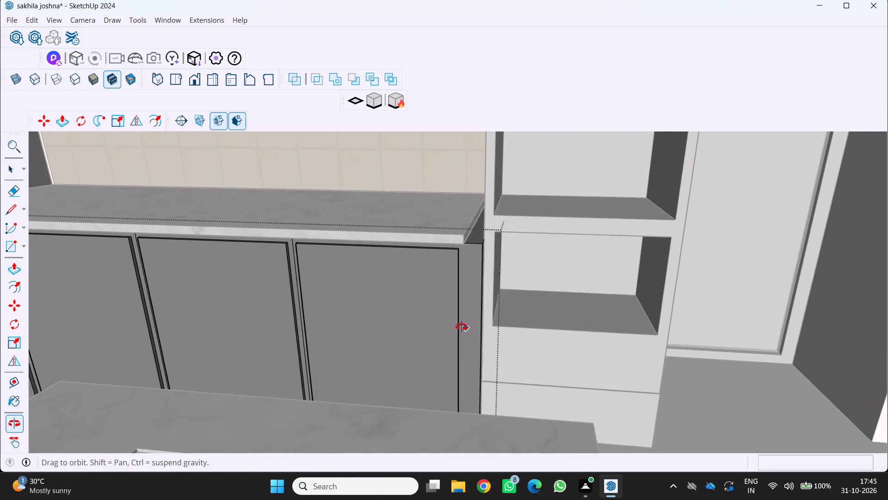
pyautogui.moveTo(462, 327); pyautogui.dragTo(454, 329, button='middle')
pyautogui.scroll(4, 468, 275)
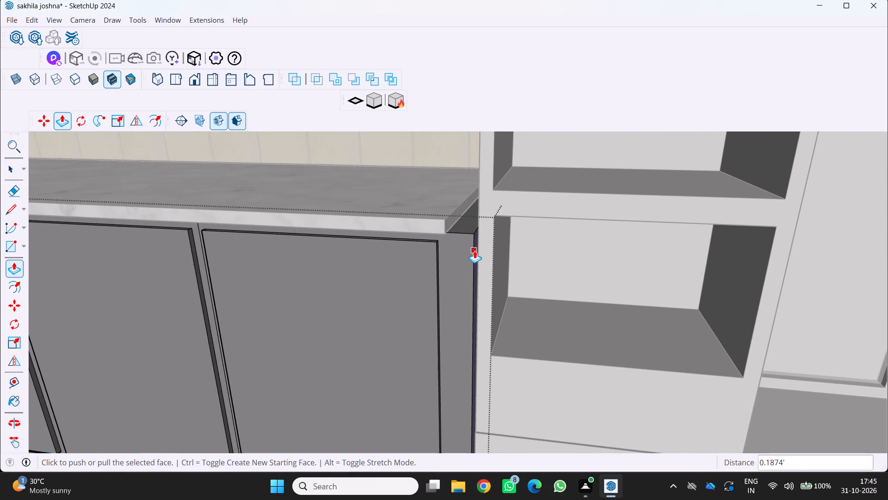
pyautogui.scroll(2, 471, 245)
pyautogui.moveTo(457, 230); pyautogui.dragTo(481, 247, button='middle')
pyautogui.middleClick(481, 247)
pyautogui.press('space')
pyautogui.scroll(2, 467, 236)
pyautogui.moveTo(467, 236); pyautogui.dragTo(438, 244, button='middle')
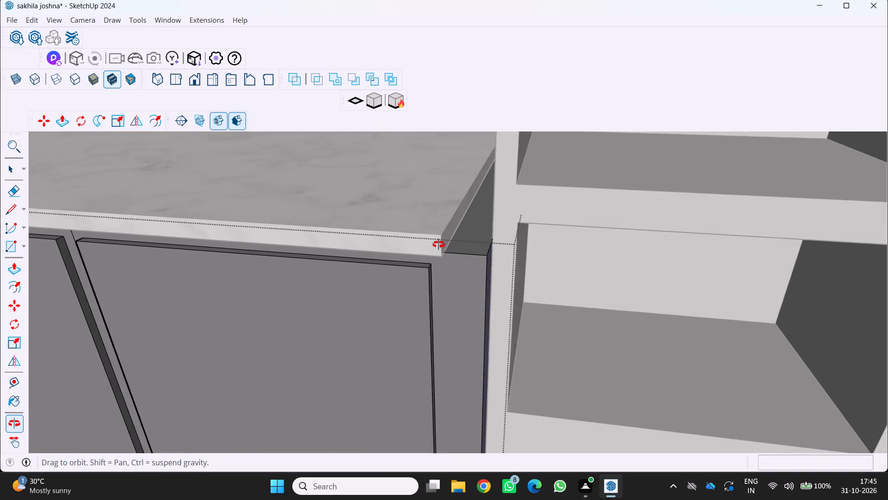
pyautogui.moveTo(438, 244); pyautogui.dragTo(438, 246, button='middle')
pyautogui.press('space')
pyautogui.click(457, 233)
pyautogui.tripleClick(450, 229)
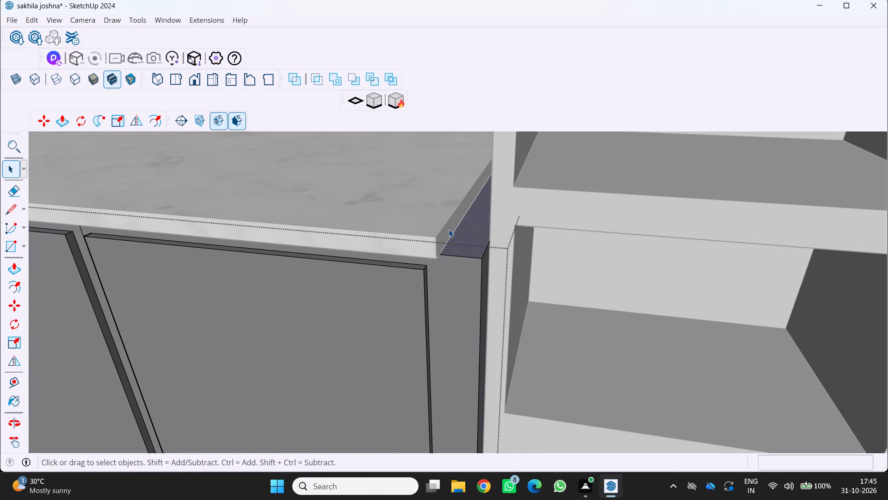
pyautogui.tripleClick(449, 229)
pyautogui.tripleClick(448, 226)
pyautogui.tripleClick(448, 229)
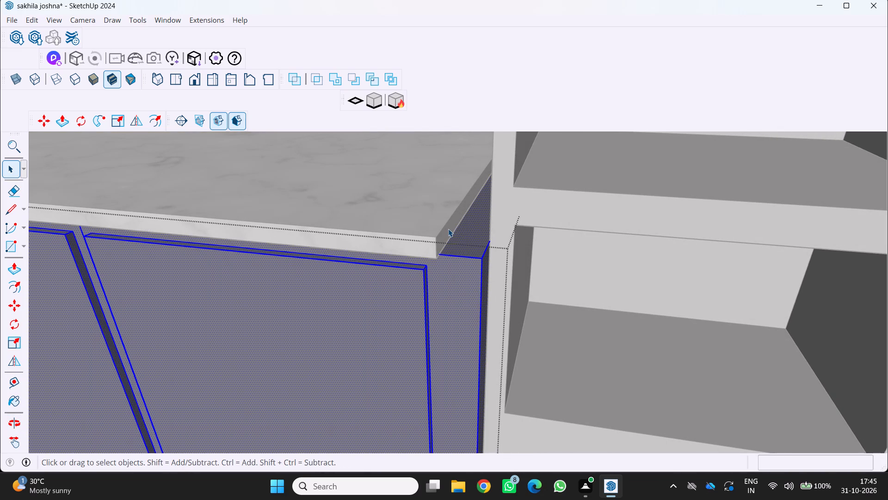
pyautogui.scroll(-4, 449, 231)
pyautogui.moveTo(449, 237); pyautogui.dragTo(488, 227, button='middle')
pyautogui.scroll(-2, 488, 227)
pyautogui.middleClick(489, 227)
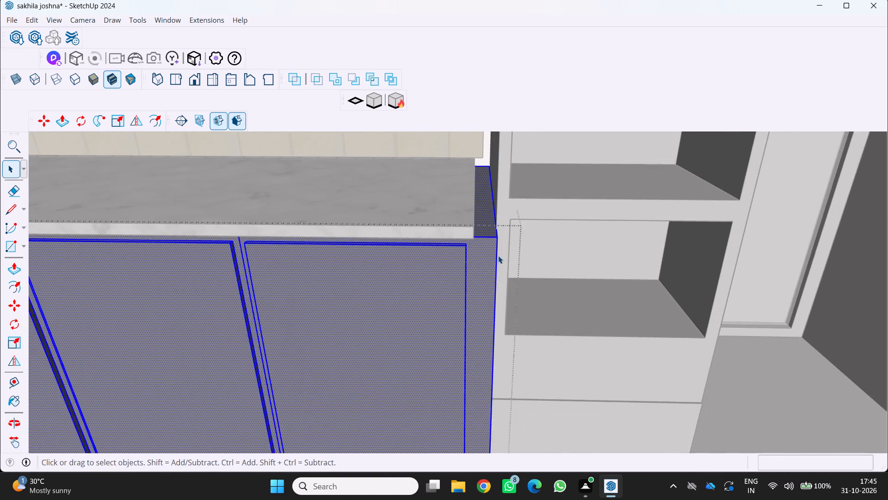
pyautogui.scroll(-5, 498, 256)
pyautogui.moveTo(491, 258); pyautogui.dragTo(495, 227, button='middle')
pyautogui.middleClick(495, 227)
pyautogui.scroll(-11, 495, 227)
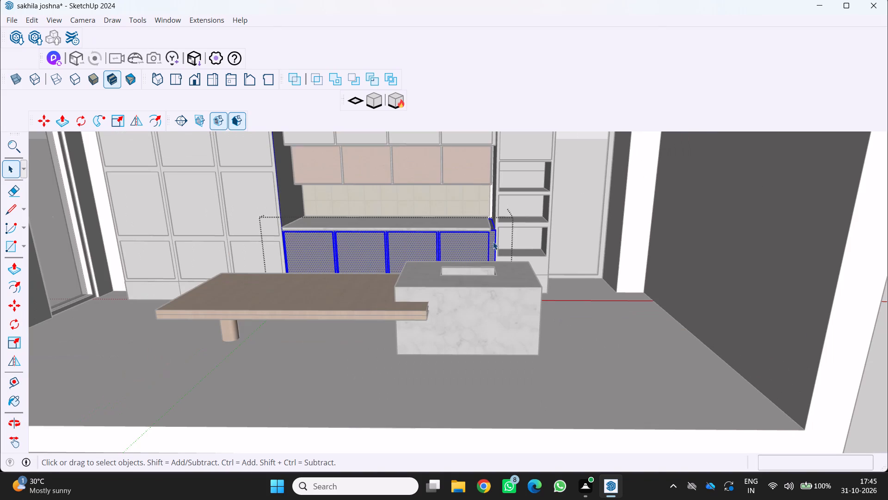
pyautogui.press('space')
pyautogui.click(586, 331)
# Examine the kitchen from the open front and the countertop's end above the extended base cabinet at close range.
pyautogui.scroll(-4, 585, 331)
pyautogui.moveTo(578, 332); pyautogui.dragTo(564, 313, button='middle')
pyautogui.middleClick(563, 313)
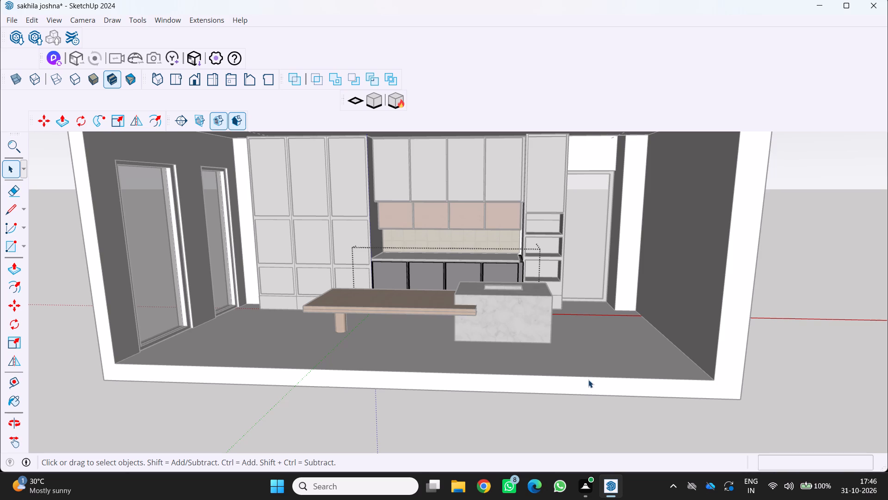
pyautogui.scroll(-1, 585, 392)
pyautogui.moveTo(583, 393); pyautogui.dragTo(544, 399, button='middle')
pyautogui.scroll(1, 581, 393)
pyautogui.scroll(-3, 559, 379)
pyautogui.moveTo(554, 376); pyautogui.dragTo(584, 332, button='middle')
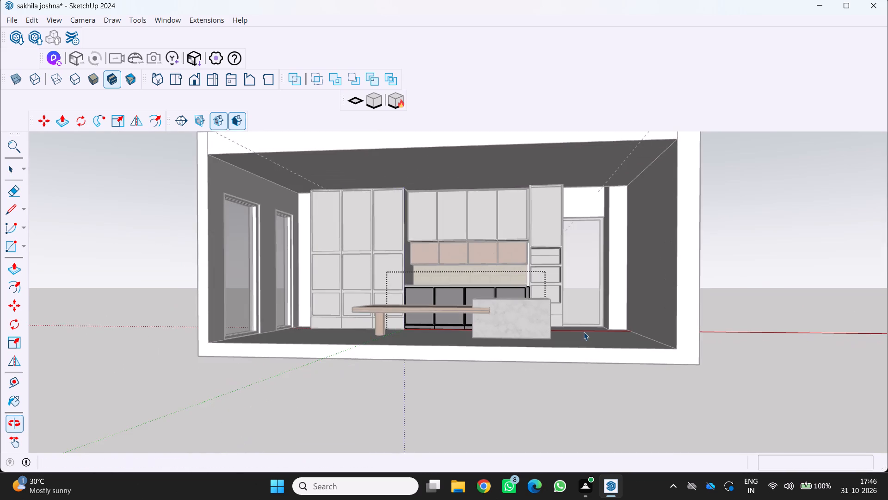
pyautogui.scroll(3, 565, 335)
pyautogui.scroll(6, 505, 281)
pyautogui.moveTo(510, 280); pyautogui.dragTo(531, 316, button='middle')
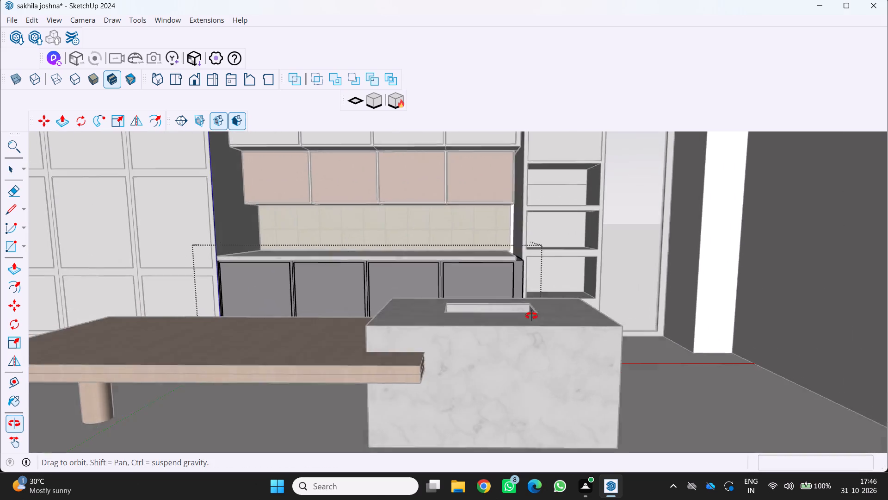
pyautogui.moveTo(531, 316); pyautogui.dragTo(530, 322, button='middle')
pyautogui.scroll(4, 511, 267)
pyautogui.moveTo(513, 261); pyautogui.dragTo(491, 274, button='middle')
pyautogui.scroll(1, 513, 261)
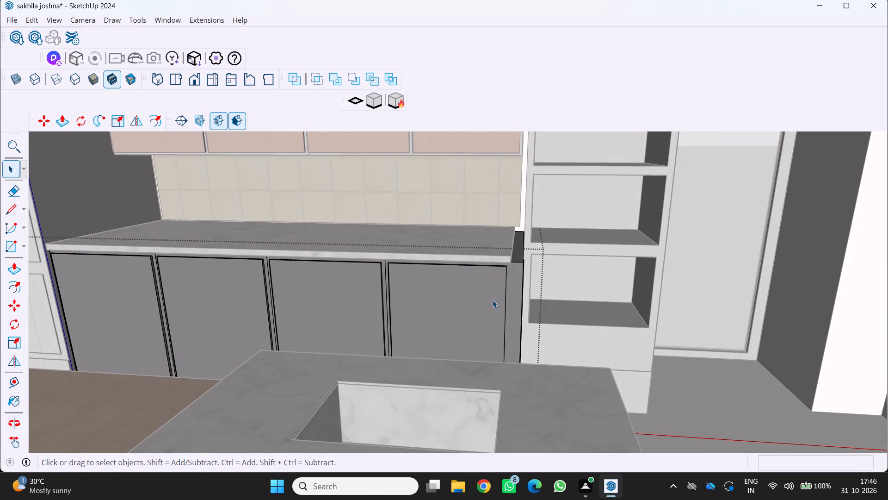
pyautogui.scroll(3, 492, 302)
pyautogui.scroll(3, 534, 275)
pyautogui.moveTo(522, 275); pyautogui.dragTo(497, 284, button='middle')
pyautogui.scroll(1, 499, 284)
pyautogui.moveTo(497, 284); pyautogui.dragTo(483, 289, button='middle')
pyautogui.scroll(8, 470, 265)
pyautogui.moveTo(475, 254); pyautogui.dragTo(491, 258, button='middle')
pyautogui.middleClick(492, 258)
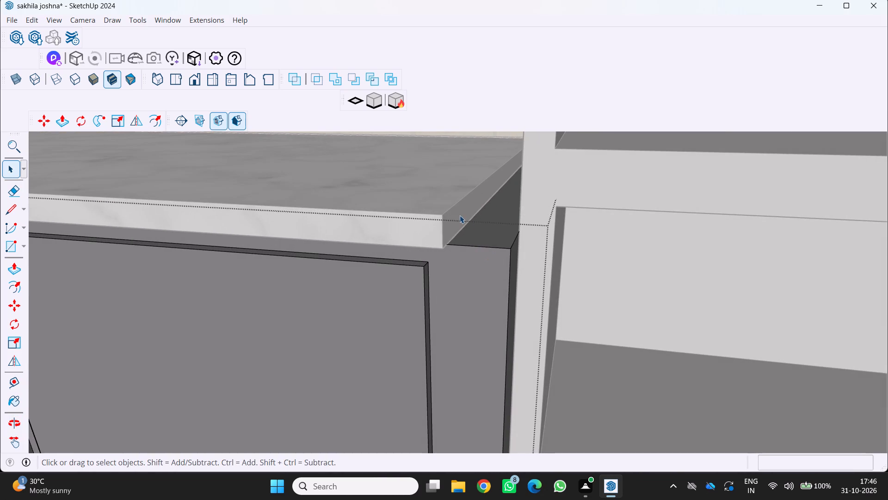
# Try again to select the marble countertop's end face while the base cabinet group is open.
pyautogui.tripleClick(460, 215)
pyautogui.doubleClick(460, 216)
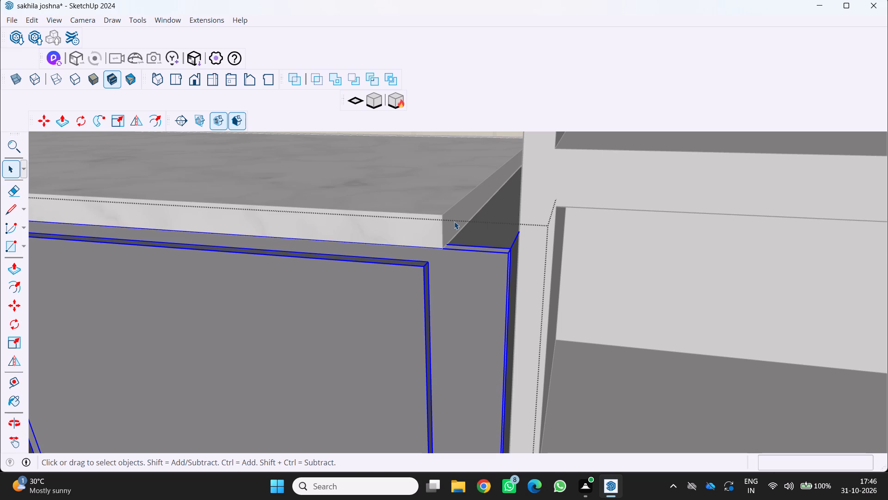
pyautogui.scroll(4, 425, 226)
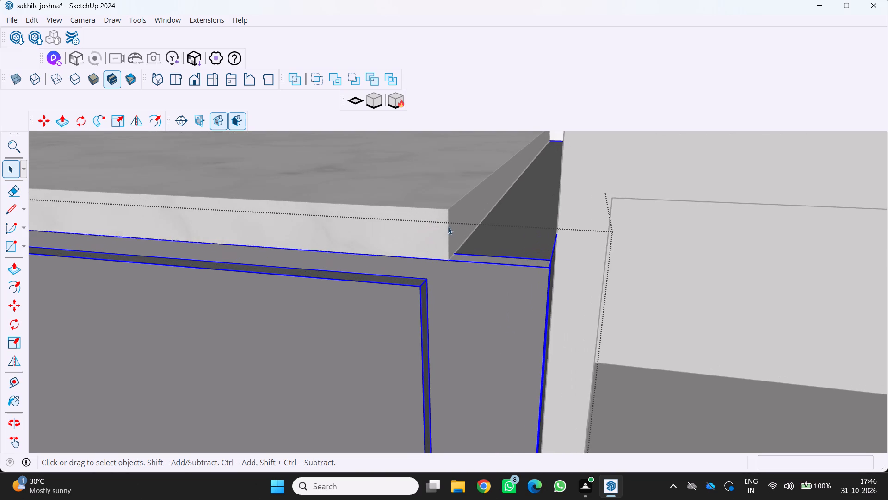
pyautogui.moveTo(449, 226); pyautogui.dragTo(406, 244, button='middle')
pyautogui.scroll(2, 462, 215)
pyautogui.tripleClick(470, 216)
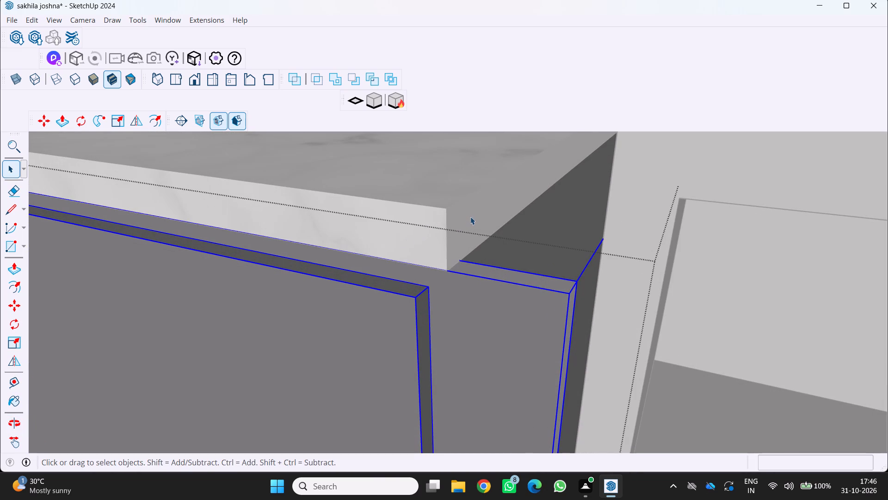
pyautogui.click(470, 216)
# Clear the selection and close the base cabinet group, returning to the whole kitchen model.
pyautogui.scroll(-4, 474, 233)
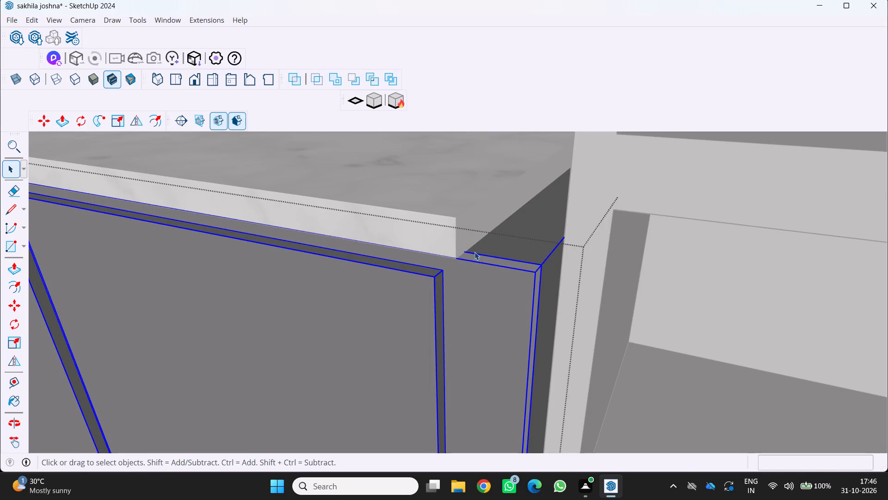
pyautogui.scroll(-20, 476, 251)
pyautogui.middleClick(475, 260)
pyautogui.moveTo(475, 260); pyautogui.dragTo(555, 218, button='middle')
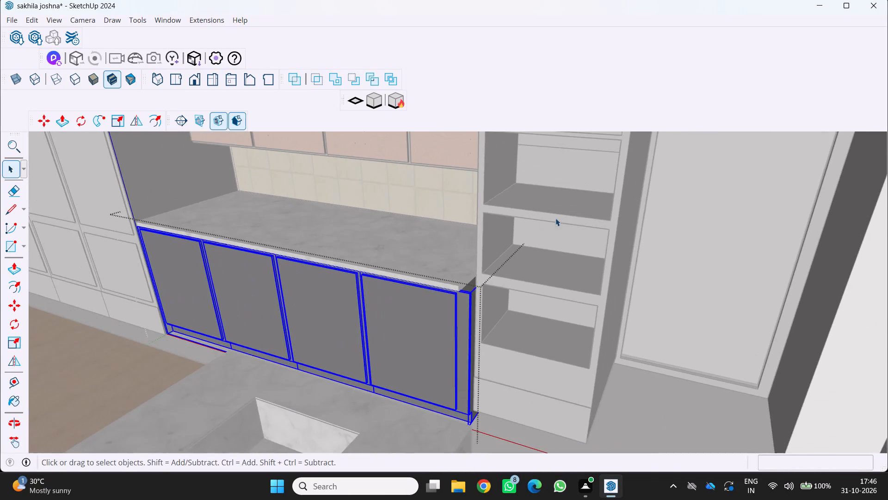
pyautogui.scroll(-4, 558, 218)
pyautogui.moveTo(555, 218); pyautogui.dragTo(559, 218, button='middle')
pyautogui.scroll(-5, 441, 259)
pyautogui.moveTo(447, 267); pyautogui.dragTo(602, 237, button='middle')
pyautogui.scroll(-4, 599, 238)
pyautogui.scroll(-2, 531, 274)
pyautogui.moveTo(524, 285); pyautogui.dragTo(495, 267, button='middle')
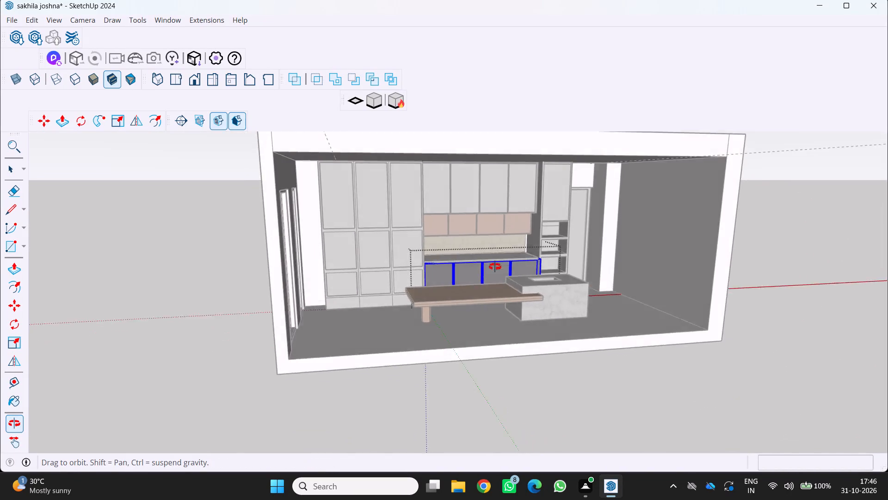
pyautogui.moveTo(495, 267); pyautogui.dragTo(448, 273, button='middle')
pyautogui.scroll(4, 455, 299)
pyautogui.moveTo(470, 306); pyautogui.dragTo(434, 311, button='middle')
pyautogui.scroll(3, 482, 340)
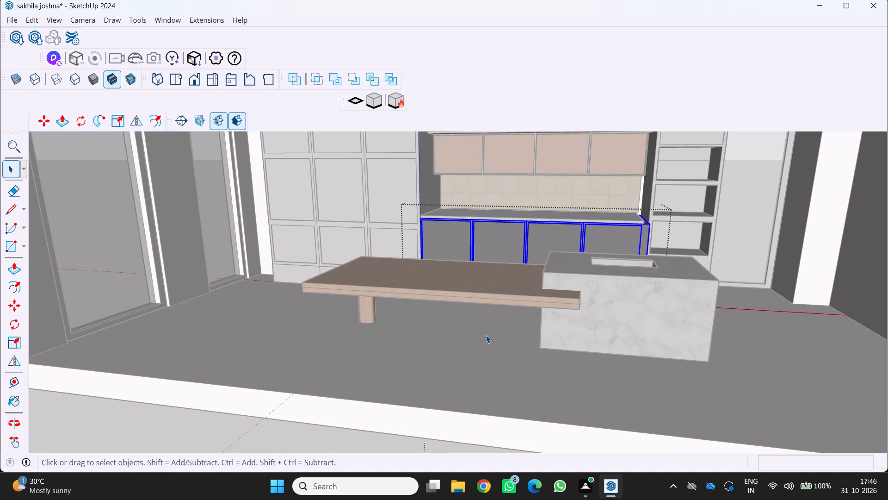
pyautogui.press('space')
pyautogui.press('space')
pyautogui.click(513, 361)
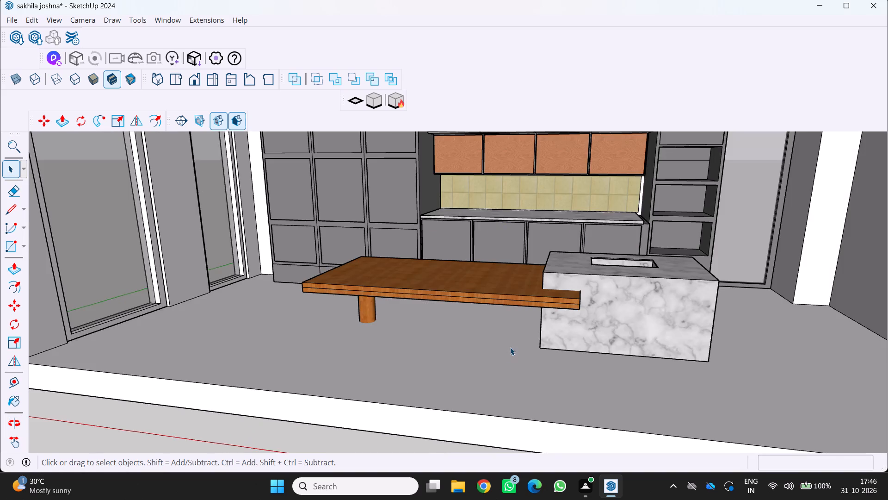
# Draw a rectangle across the room's open front, from an upper outer corner to the diagonally opposite bottom outer corner.
pyautogui.scroll(-5, 511, 347)
pyautogui.moveTo(510, 346); pyautogui.dragTo(520, 295, button='middle')
pyautogui.scroll(1, 515, 325)
pyautogui.middleClick(520, 295)
pyautogui.scroll(-4, 520, 297)
pyautogui.moveTo(518, 304); pyautogui.dragTo(504, 351, button='middle')
pyautogui.middleClick(502, 353)
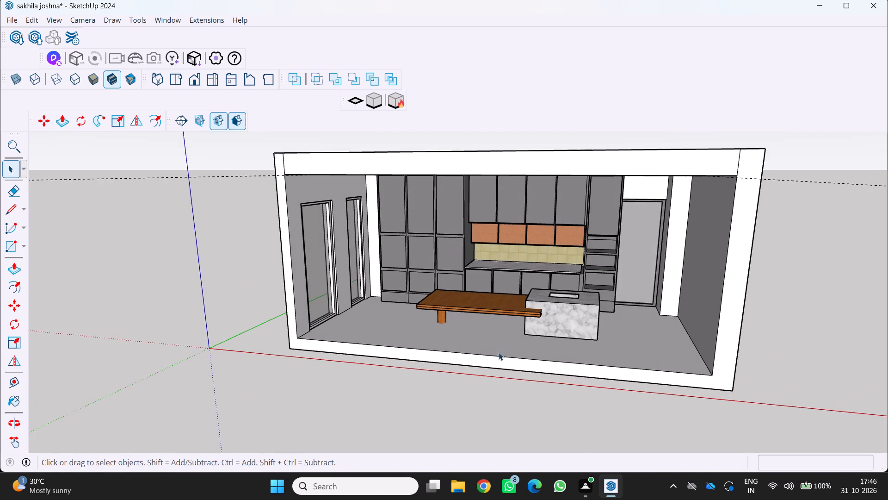
pyautogui.scroll(-2, 500, 355)
pyautogui.moveTo(493, 364); pyautogui.dragTo(487, 348, button='middle')
pyautogui.press('r')
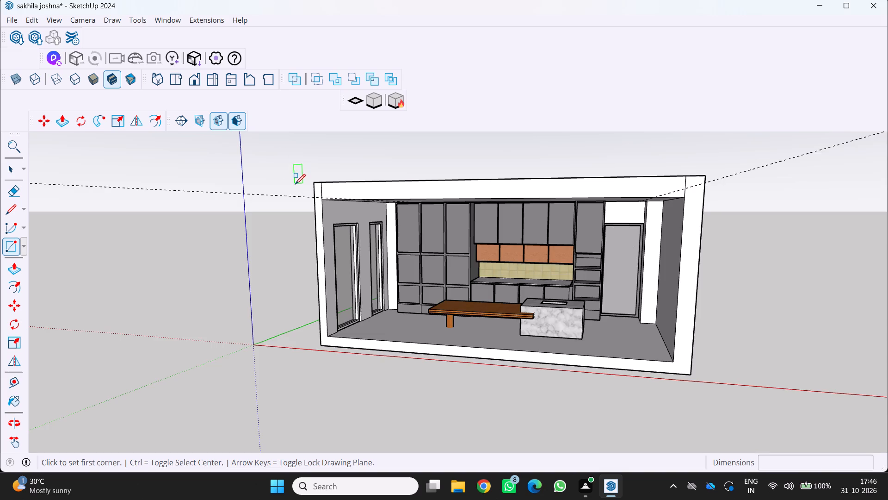
pyautogui.scroll(6, 295, 184)
pyautogui.click(322, 187)
pyautogui.scroll(-2, 326, 202)
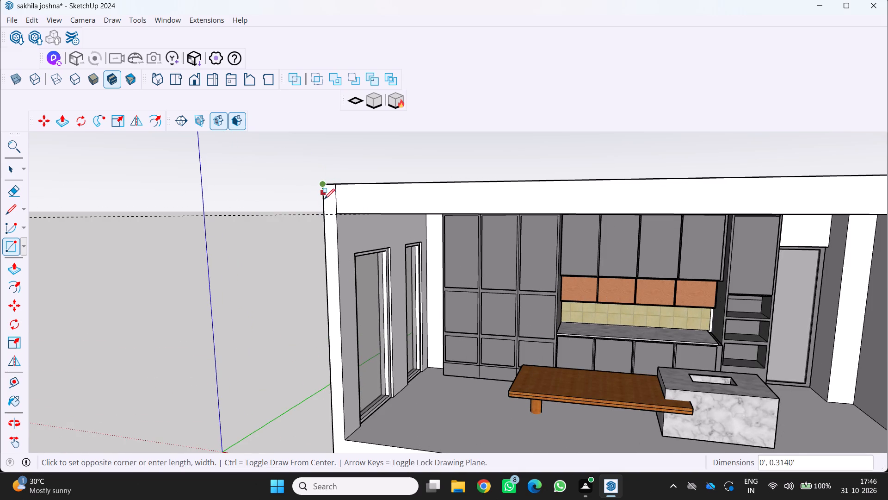
pyautogui.scroll(-8, 324, 199)
pyautogui.scroll(7, 602, 345)
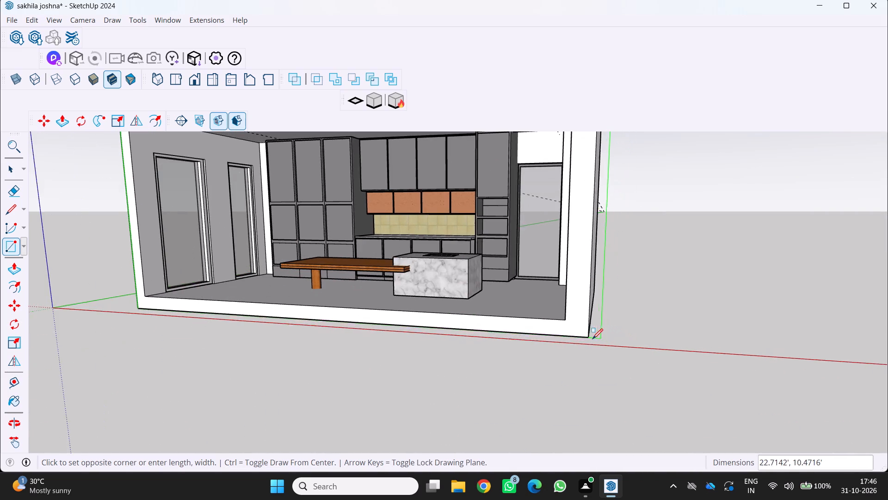
pyautogui.scroll(2, 588, 338)
pyautogui.click(587, 337)
pyautogui.scroll(-9, 569, 344)
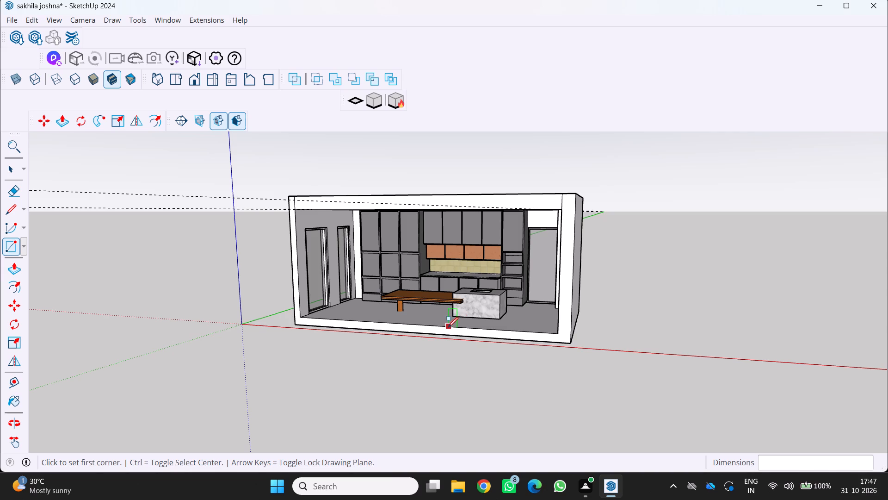
# Draw a rectangle of about 22.3' by 10.4' across the room's open front, from the upper outer corner to the diagonally opposite bottom outer corner.
pyautogui.scroll(-4, 448, 327)
pyautogui.moveTo(446, 329); pyautogui.dragTo(478, 310, button='middle')
pyautogui.middleClick(479, 310)
pyautogui.scroll(7, 308, 219)
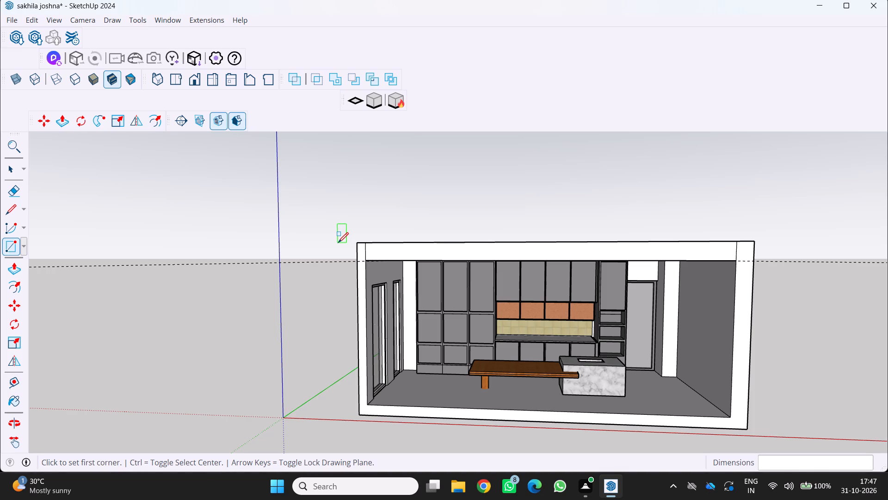
pyautogui.scroll(-2, 315, 247)
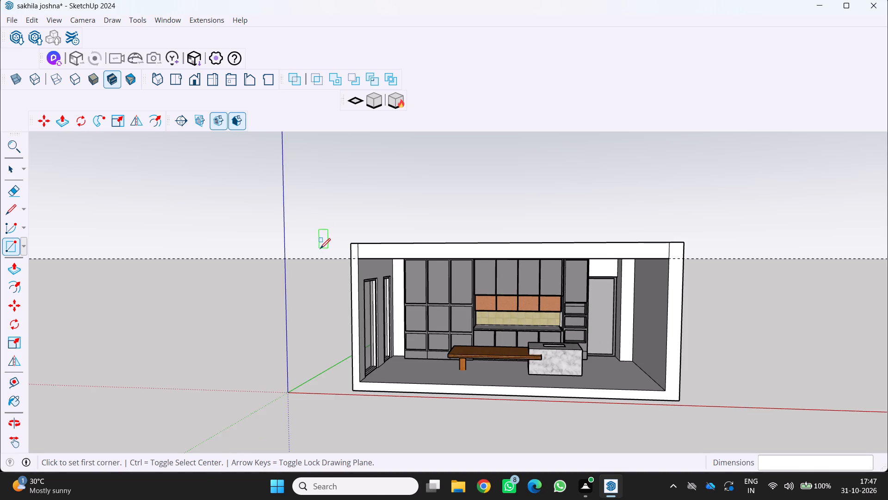
pyautogui.scroll(-1, 321, 250)
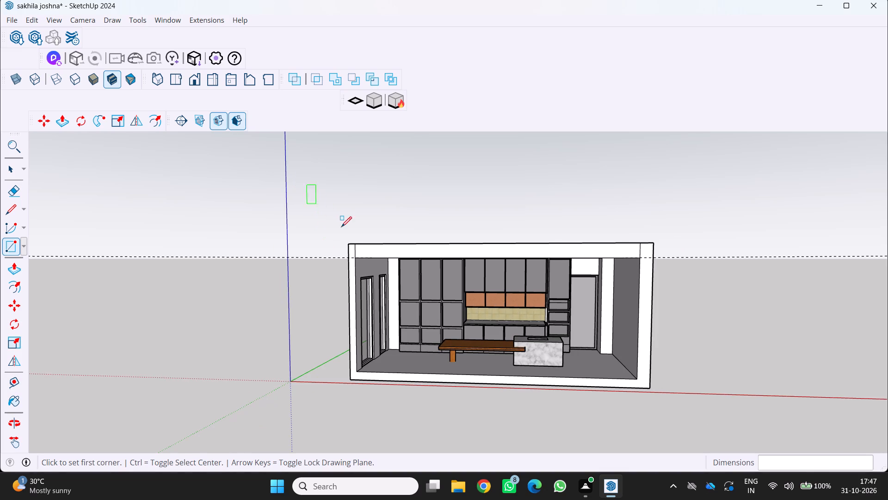
pyautogui.scroll(8, 351, 262)
pyautogui.moveTo(347, 240); pyautogui.dragTo(347, 244)
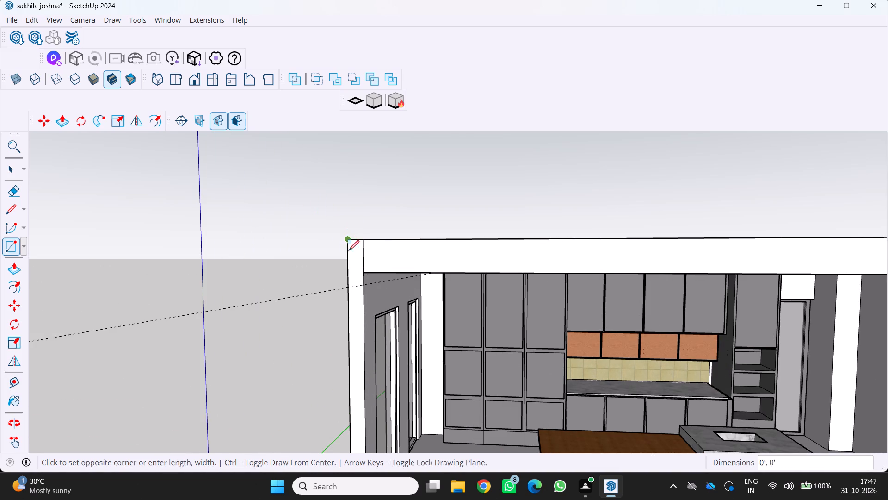
pyautogui.scroll(-10, 339, 260)
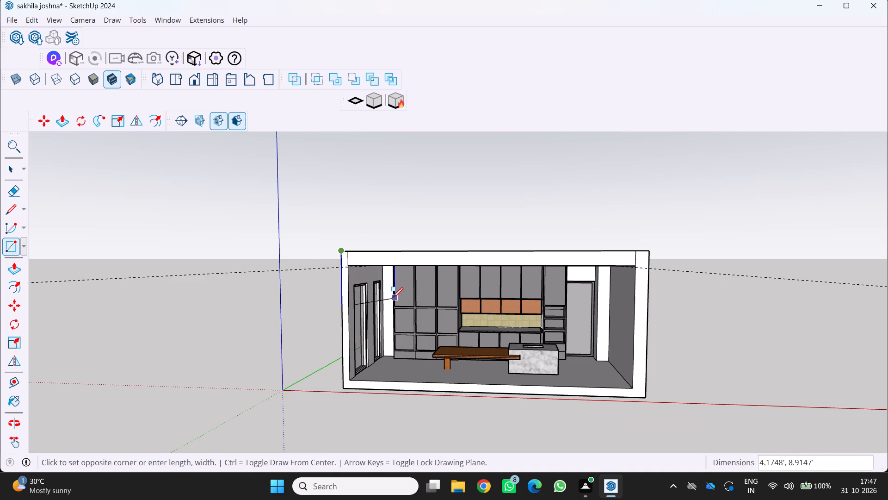
pyautogui.scroll(3, 626, 389)
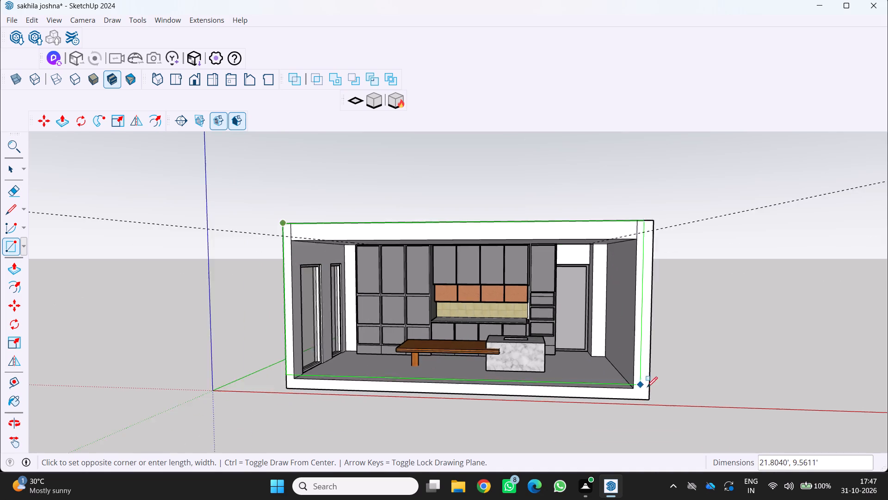
pyautogui.scroll(6, 647, 387)
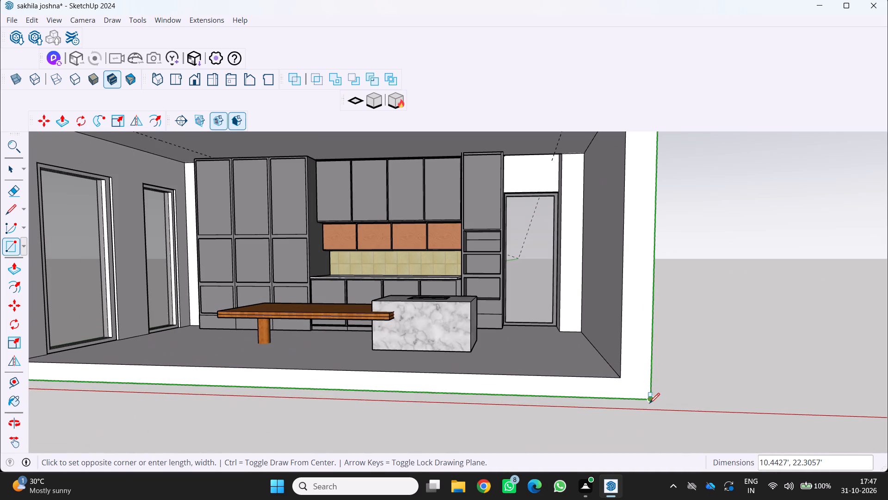
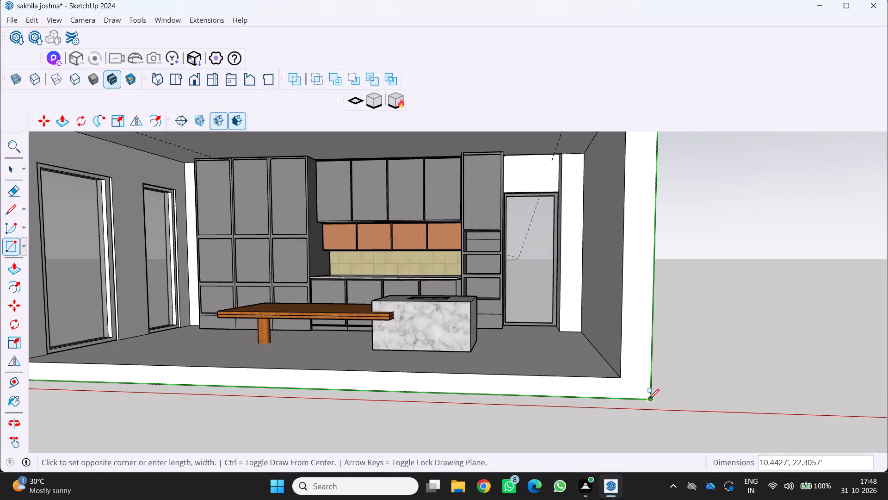
# Complete the rectangle of about 22.3' by 10.4' across the room's open front at its bottom outer corner.
pyautogui.click(647, 398)
pyautogui.press('space')
pyautogui.scroll(-8, 647, 405)
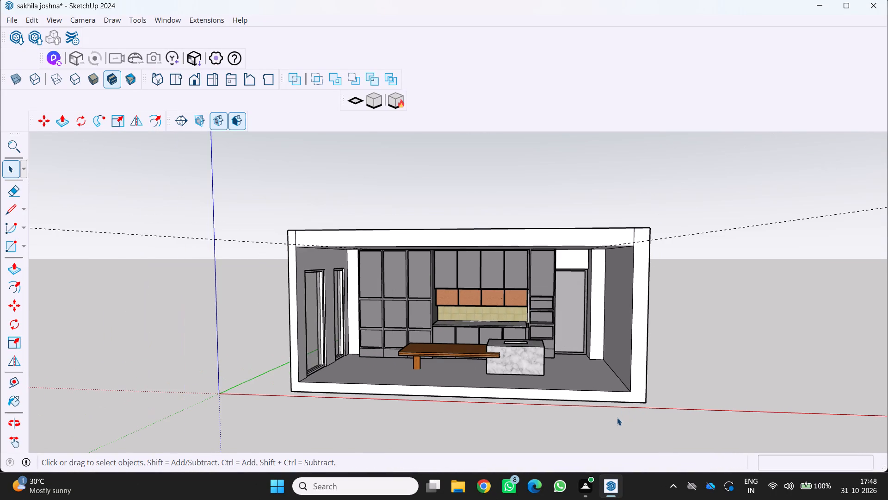
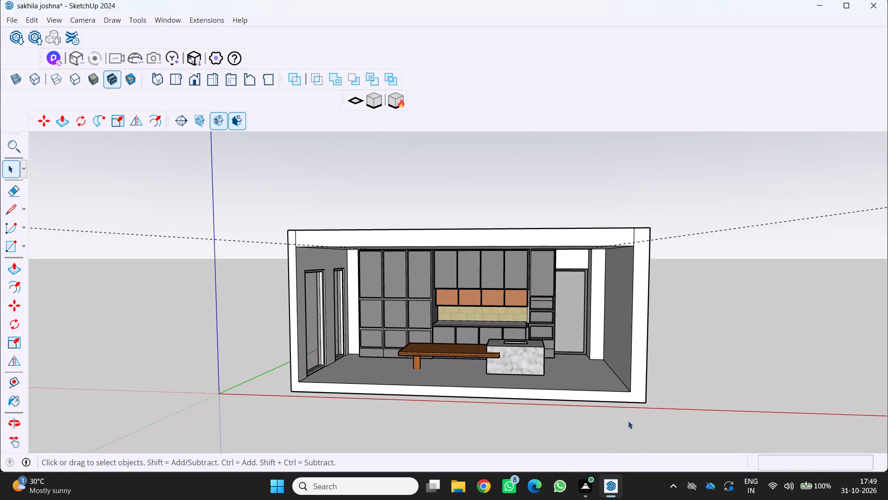
# Examine the room's open front, roof and outer walls from all sides.
pyautogui.scroll(-5, 621, 418)
pyautogui.moveTo(603, 423); pyautogui.dragTo(558, 424, button='middle')
pyautogui.middleClick(558, 424)
pyautogui.scroll(5, 557, 424)
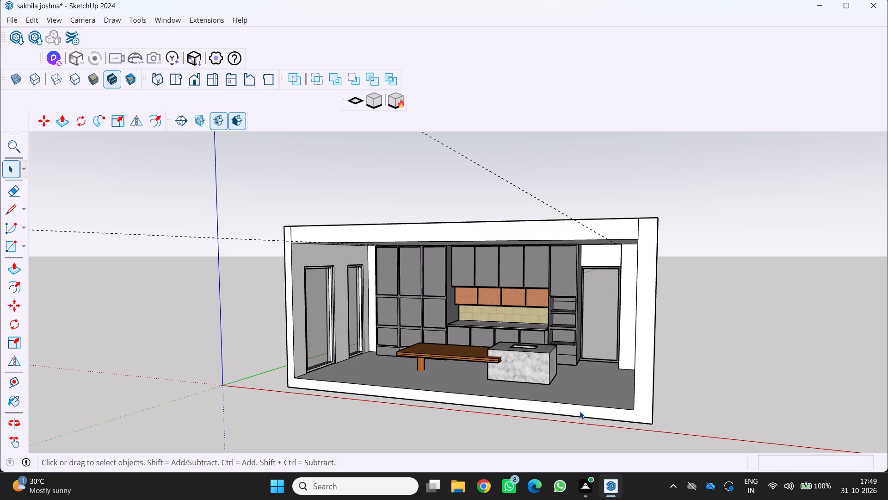
pyautogui.scroll(4, 615, 387)
pyautogui.moveTo(613, 338); pyautogui.dragTo(619, 342, button='middle')
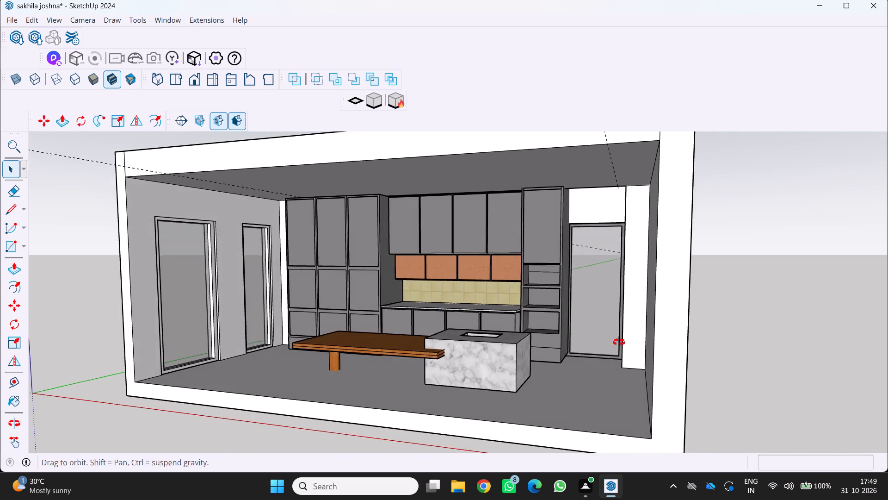
pyautogui.moveTo(619, 342); pyautogui.dragTo(641, 373, button='middle')
pyautogui.middleClick(641, 374)
pyautogui.middleClick(641, 374)
pyautogui.middleClick(641, 374)
pyautogui.scroll(-8, 641, 374)
pyautogui.moveTo(575, 386); pyautogui.dragTo(644, 368, button='middle')
pyautogui.scroll(-3, 644, 368)
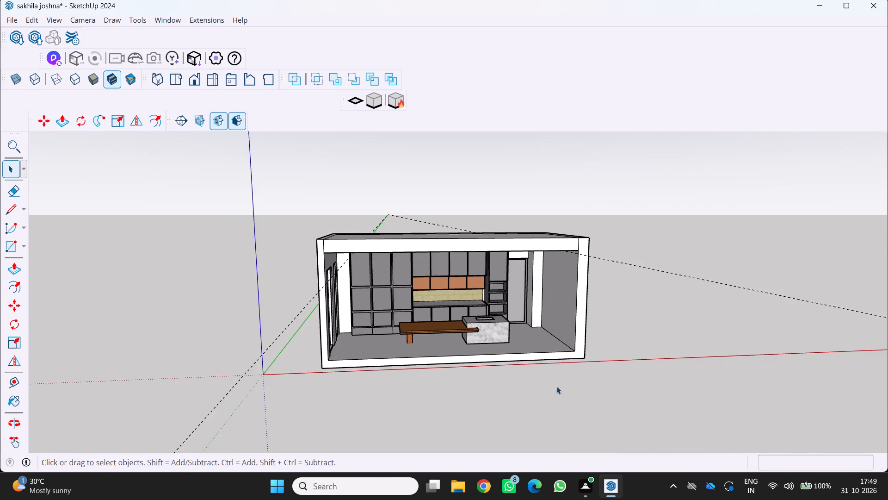
pyautogui.moveTo(552, 387); pyautogui.dragTo(456, 408, button='middle')
pyautogui.scroll(-1, 452, 408)
pyautogui.scroll(4, 552, 373)
pyautogui.moveTo(552, 373); pyautogui.dragTo(434, 410, button='middle')
pyautogui.middleClick(430, 410)
pyautogui.moveTo(484, 387); pyautogui.dragTo(467, 428, button='middle')
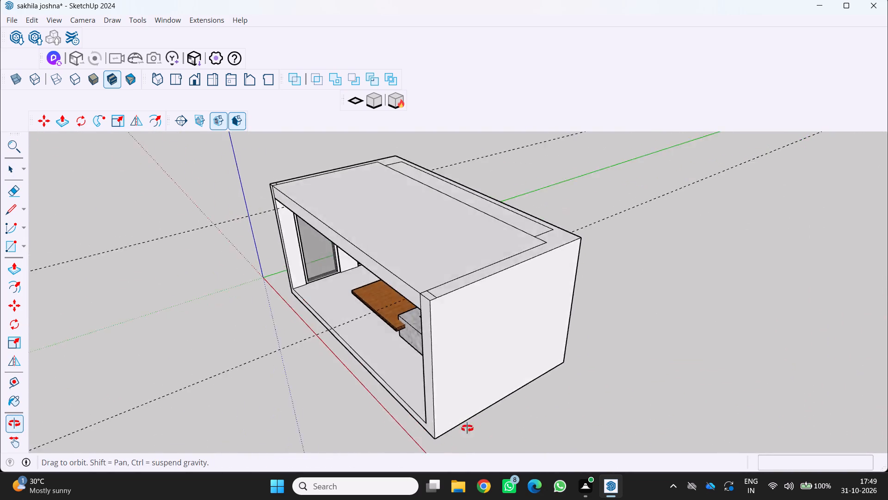
pyautogui.moveTo(467, 428); pyautogui.dragTo(437, 449, button='middle')
pyautogui.scroll(3, 444, 279)
pyautogui.moveTo(447, 279); pyautogui.dragTo(360, 349, button='middle')
pyautogui.scroll(-1, 387, 381)
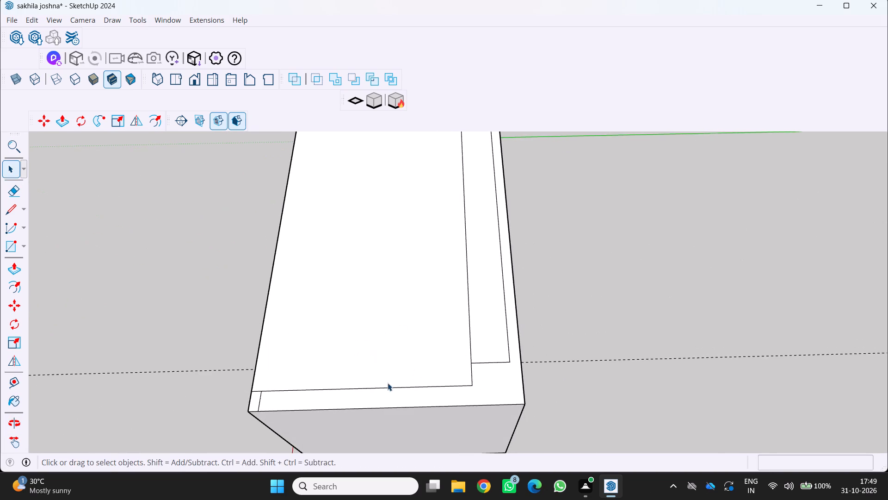
pyautogui.scroll(-2, 388, 383)
pyautogui.moveTo(388, 381); pyautogui.dragTo(315, 288, button='middle')
pyautogui.scroll(1, 405, 352)
pyautogui.moveTo(403, 354); pyautogui.dragTo(336, 357, button='middle')
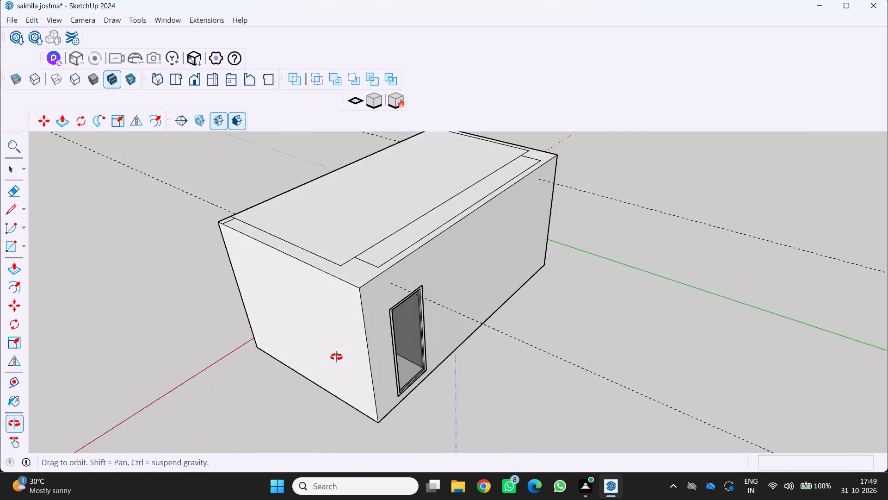
pyautogui.moveTo(336, 357); pyautogui.dragTo(335, 343, button='middle')
pyautogui.scroll(-8, 333, 344)
pyautogui.moveTo(337, 343); pyautogui.dragTo(353, 340, button='middle')
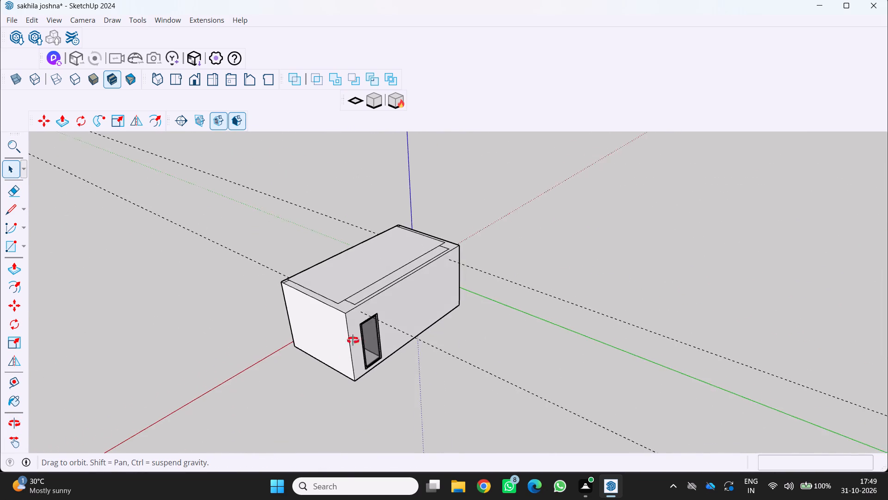
pyautogui.moveTo(353, 340); pyautogui.dragTo(500, 349, button='middle')
pyautogui.moveTo(360, 375); pyautogui.dragTo(736, 265, button='middle')
pyautogui.scroll(1, 614, 318)
pyautogui.moveTo(596, 325); pyautogui.dragTo(548, 338, button='middle')
pyautogui.middleClick(544, 338)
pyautogui.scroll(2, 346, 267)
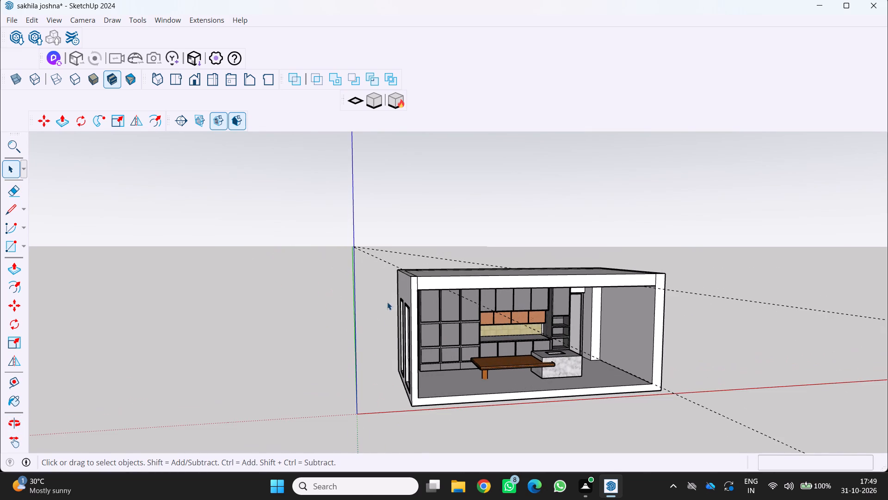
# Draw a rectangle across the room's open front, between diagonally opposite inner corners of the opening.
pyautogui.press('r')
pyautogui.scroll(4, 412, 312)
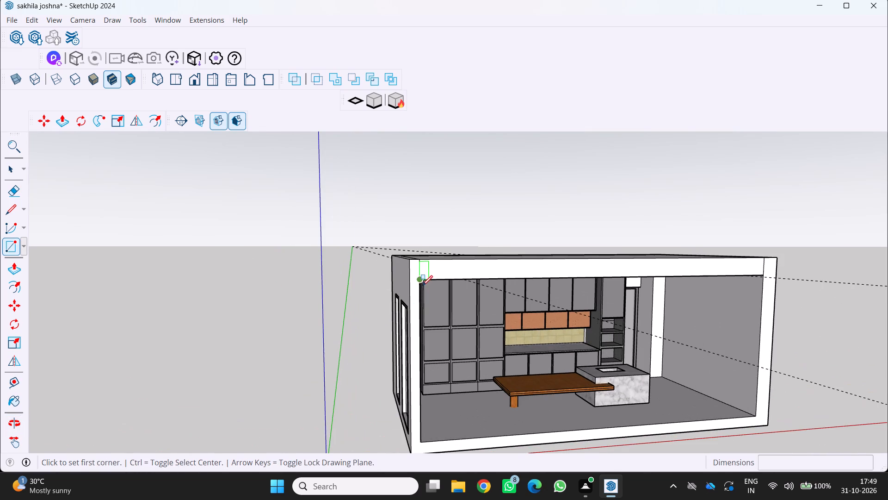
pyautogui.click(420, 284)
pyautogui.scroll(-5, 420, 299)
pyautogui.scroll(4, 600, 366)
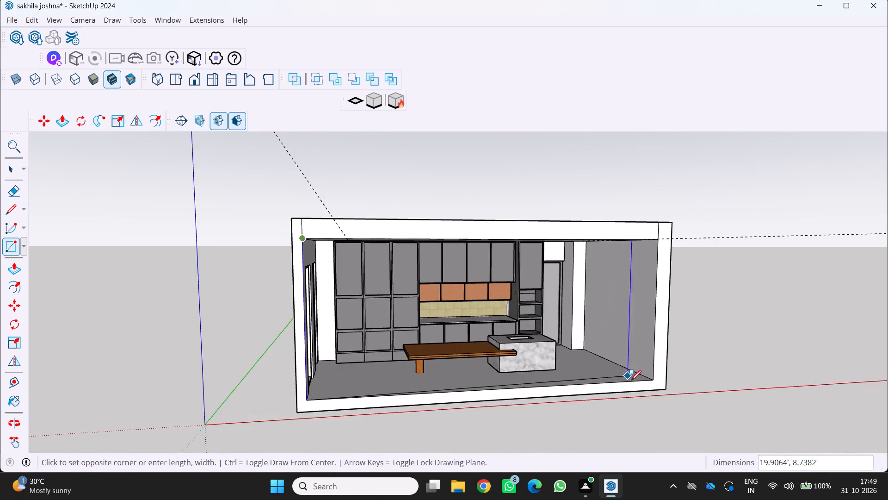
pyautogui.scroll(3, 632, 381)
pyautogui.click(661, 380)
# Push/Pull the new front face outward by about 0.64' into a wall panel.
pyautogui.scroll(-5, 639, 379)
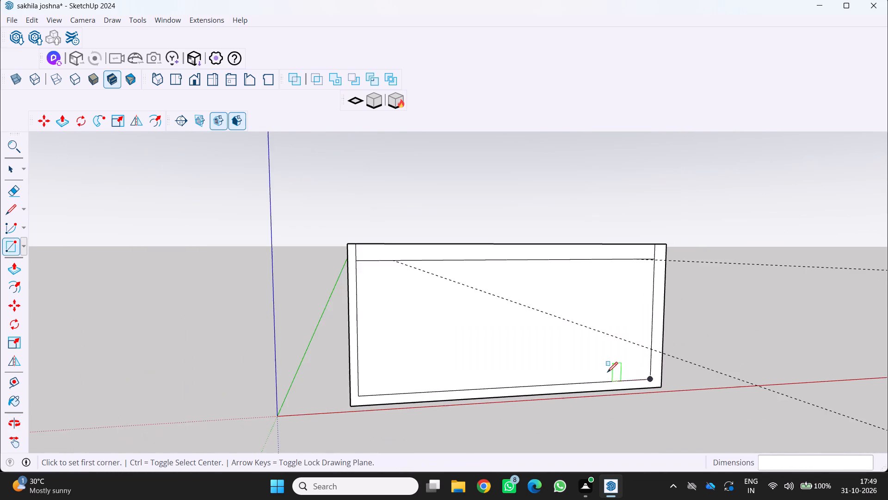
pyautogui.moveTo(604, 371); pyautogui.dragTo(481, 395, button='middle')
pyautogui.press('p')
pyautogui.click(497, 362)
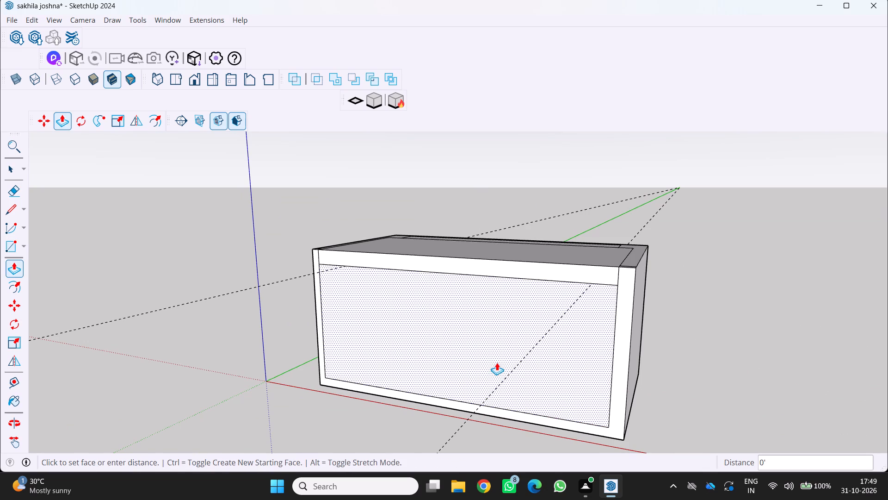
pyautogui.click(495, 367)
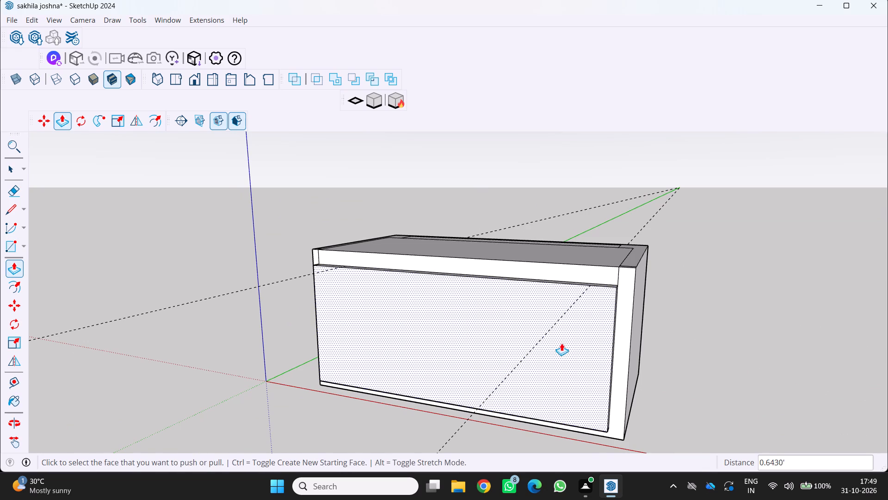
# Pull the front panel's top edge face up about 1.06' to roof level.
pyautogui.scroll(1, 561, 343)
pyautogui.moveTo(561, 343); pyautogui.dragTo(549, 364, button='middle')
pyautogui.middleClick(548, 364)
pyautogui.scroll(3, 545, 311)
pyautogui.moveTo(546, 312); pyautogui.dragTo(551, 337, button='middle')
pyautogui.middleClick(551, 337)
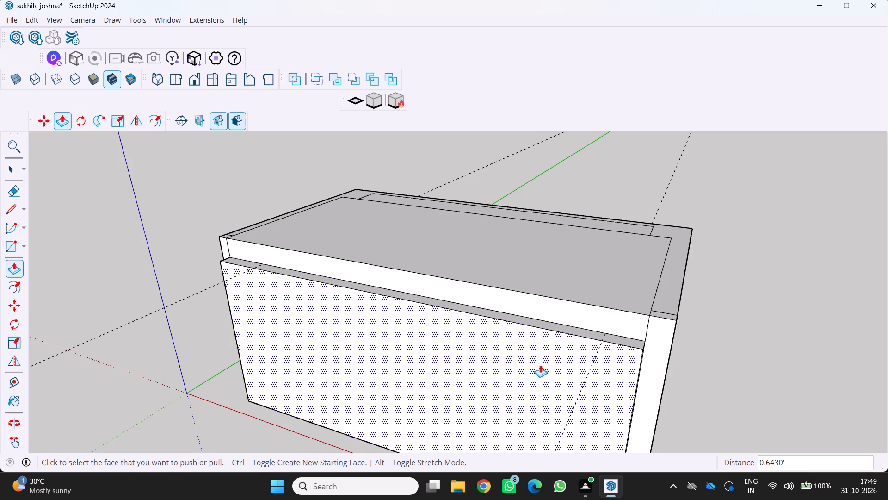
pyautogui.moveTo(493, 323); pyautogui.dragTo(433, 407, button='middle')
pyautogui.scroll(-1, 428, 410)
pyautogui.moveTo(429, 409); pyautogui.dragTo(496, 368, button='middle')
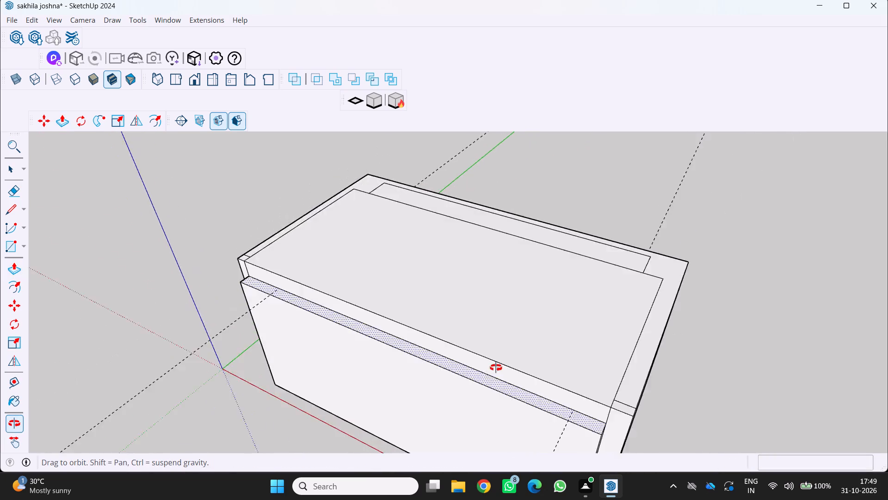
pyautogui.moveTo(496, 368); pyautogui.dragTo(521, 348, button='middle')
pyautogui.scroll(4, 518, 352)
pyautogui.click(520, 319)
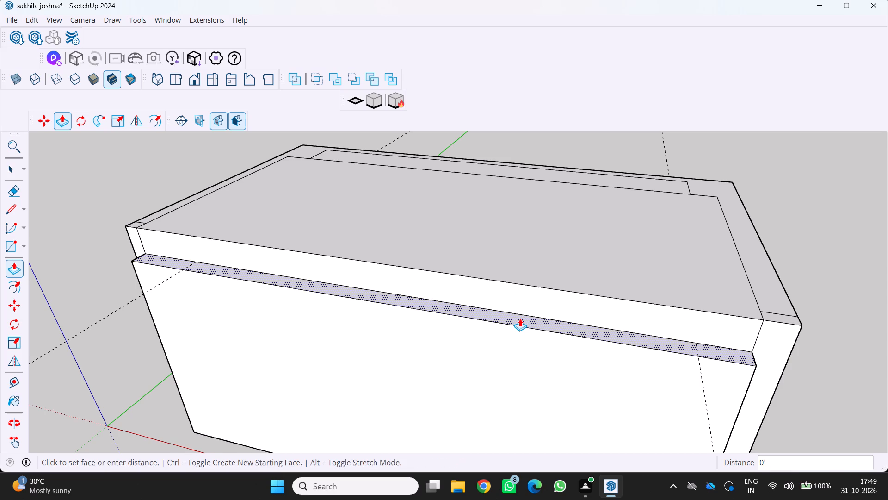
pyautogui.click(541, 282)
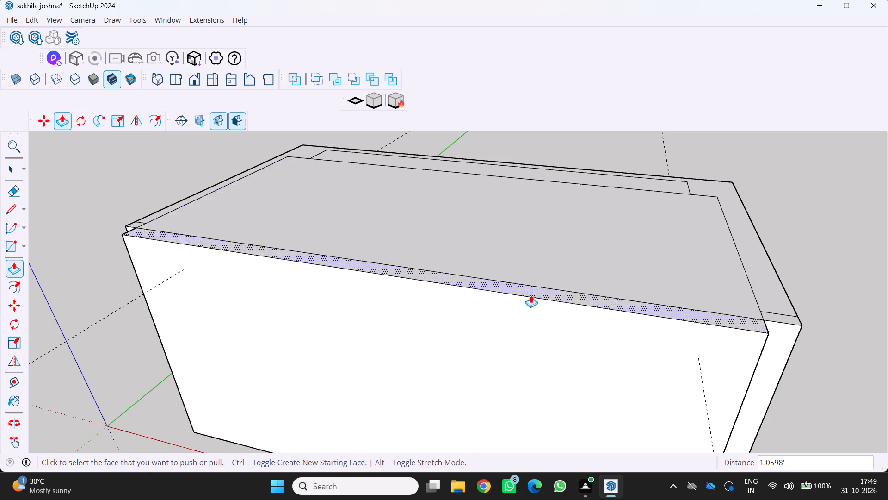
# Pull the panel's side face at the end away from the origin out about 0.91' toward the outer wall edge.
pyautogui.scroll(-5, 528, 299)
pyautogui.moveTo(553, 342); pyautogui.dragTo(527, 304, button='middle')
pyautogui.scroll(1, 530, 304)
pyautogui.scroll(-4, 557, 367)
pyautogui.moveTo(557, 367); pyautogui.dragTo(558, 366, button='middle')
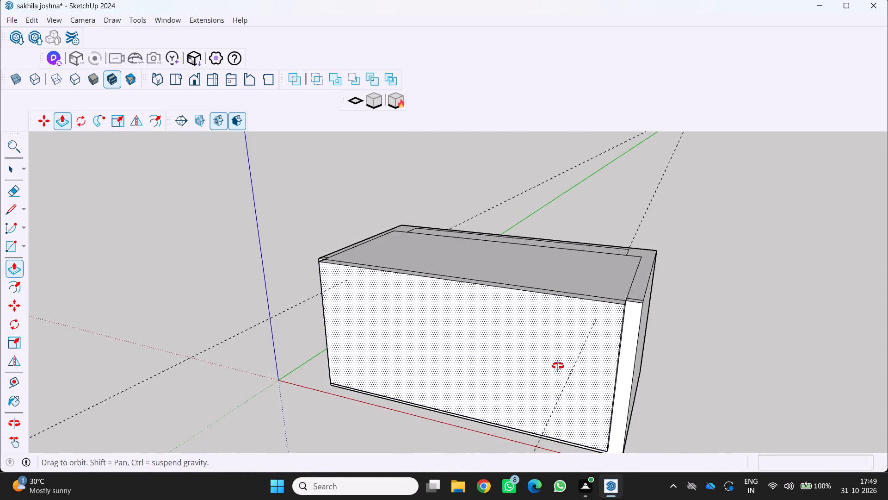
pyautogui.moveTo(558, 366); pyautogui.dragTo(502, 322, button='middle')
pyautogui.scroll(4, 502, 322)
pyautogui.click(586, 332)
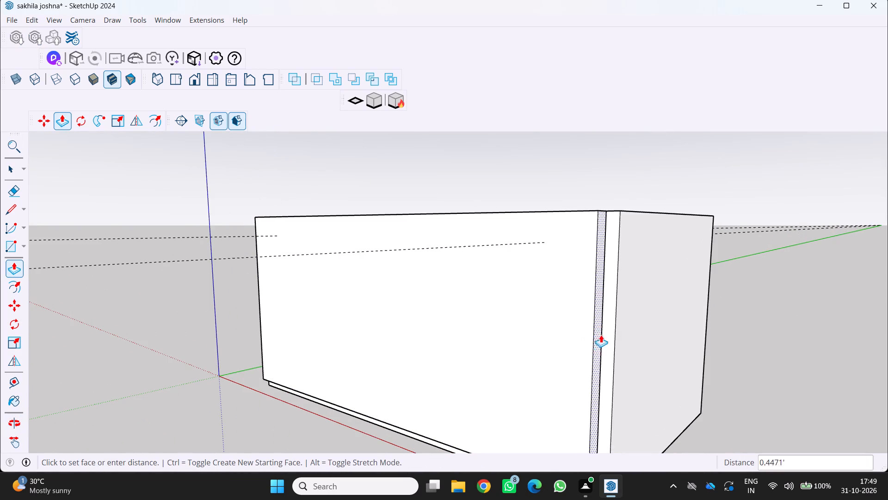
pyautogui.click(617, 344)
# Pull the panel's underside down to the bottom of the room, ending with an extension of about 0.71'.
pyautogui.scroll(-5, 573, 356)
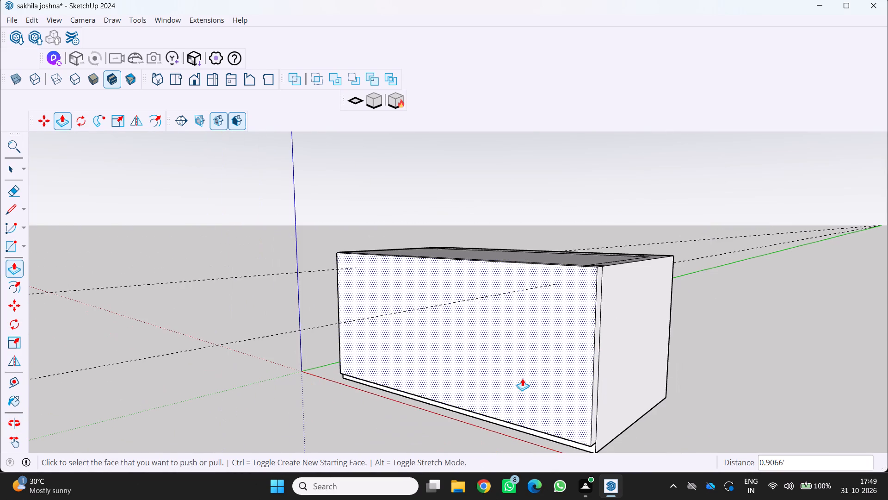
pyautogui.scroll(-4, 526, 394)
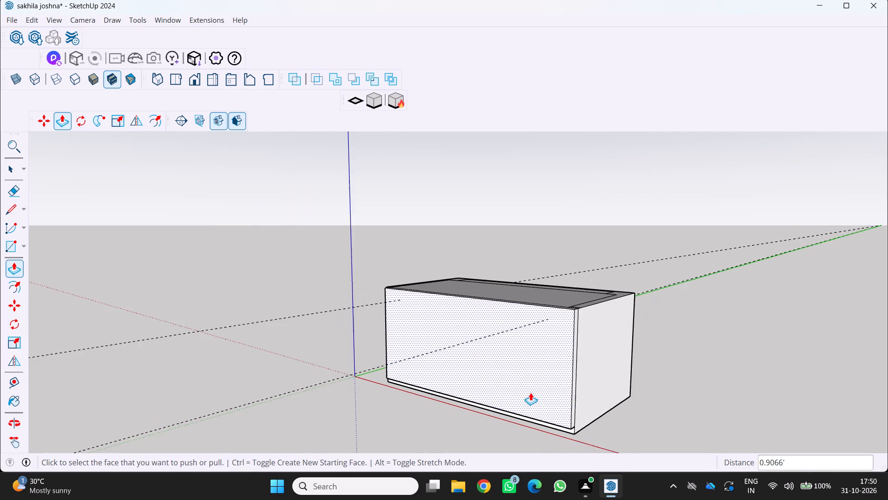
pyautogui.moveTo(530, 394); pyautogui.dragTo(583, 296, button='middle')
pyautogui.scroll(1, 548, 372)
pyautogui.scroll(7, 583, 346)
pyautogui.moveTo(557, 344); pyautogui.dragTo(569, 300, button='middle')
pyautogui.scroll(2, 567, 312)
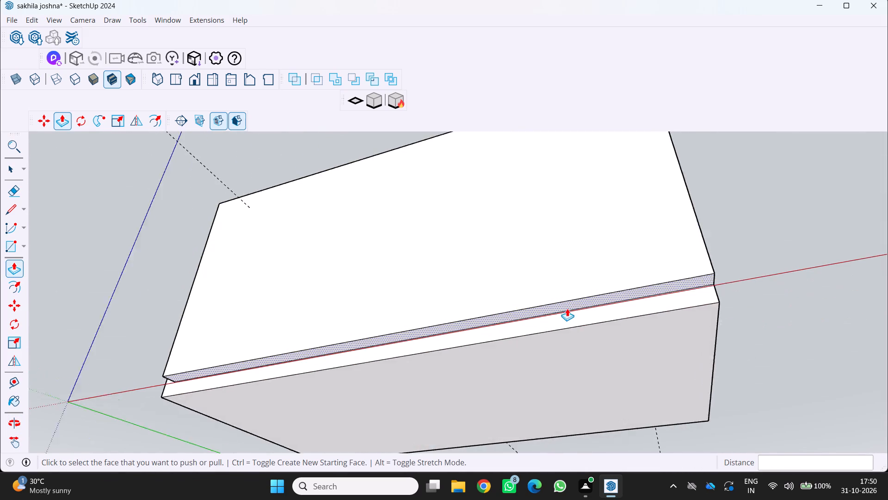
pyautogui.scroll(1, 567, 308)
pyautogui.click(560, 306)
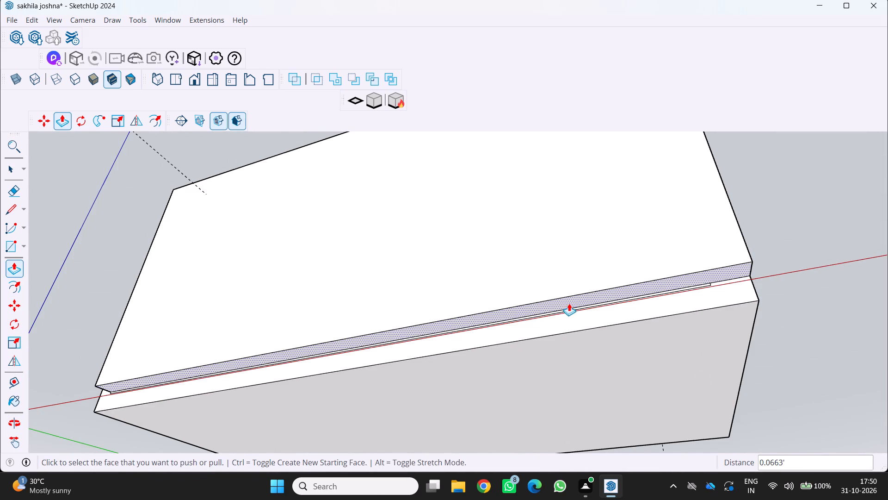
pyautogui.moveTo(569, 303); pyautogui.dragTo(580, 328)
pyautogui.scroll(-9, 553, 333)
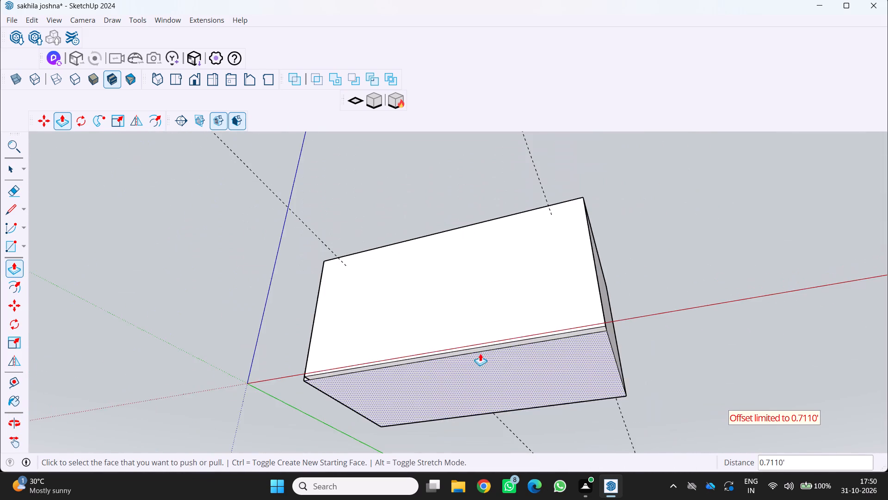
# Push/Pull the panel's end face beside the two-window wall by about 0.52' to meet that wall's outer face.
pyautogui.moveTo(481, 356); pyautogui.dragTo(667, 409, button='middle')
pyautogui.middleClick(668, 408)
pyautogui.scroll(-4, 668, 408)
pyautogui.moveTo(495, 365); pyautogui.dragTo(556, 413, button='middle')
pyautogui.scroll(1, 511, 379)
pyautogui.middleClick(556, 413)
pyautogui.scroll(4, 479, 390)
pyautogui.moveTo(460, 379); pyautogui.dragTo(481, 393, button='middle')
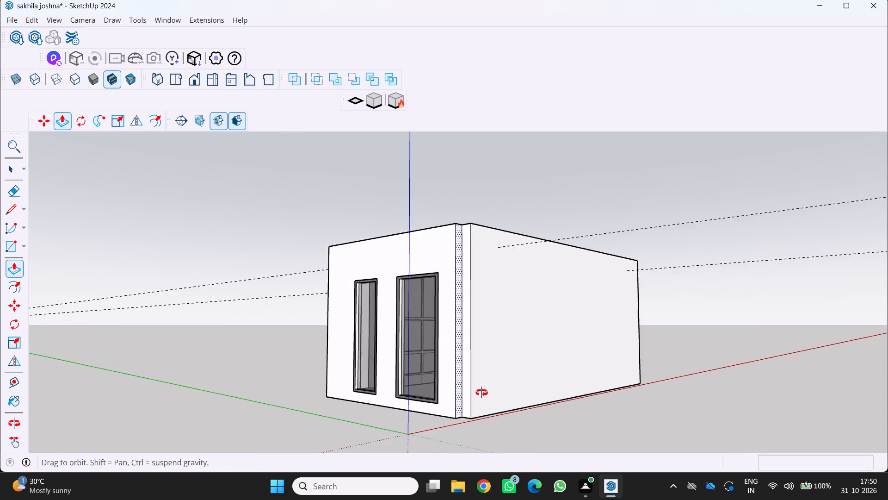
pyautogui.moveTo(481, 393); pyautogui.dragTo(509, 416, button='middle')
pyautogui.scroll(4, 516, 400)
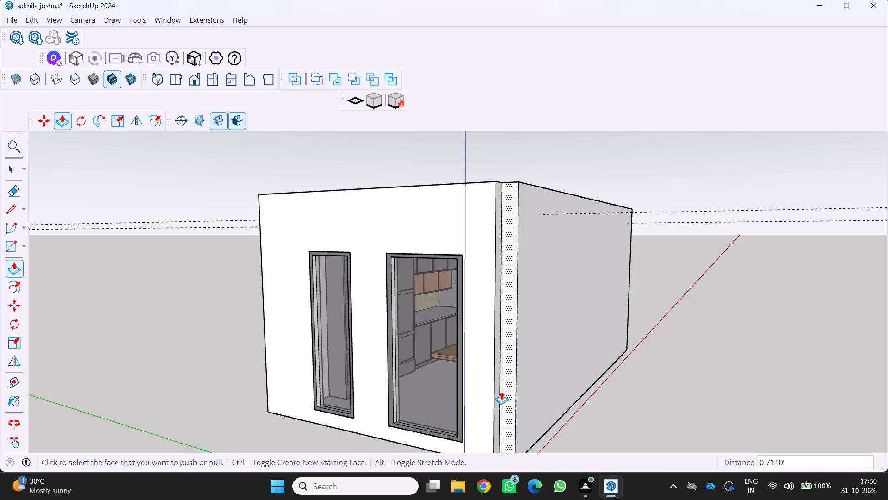
pyautogui.scroll(4, 514, 391)
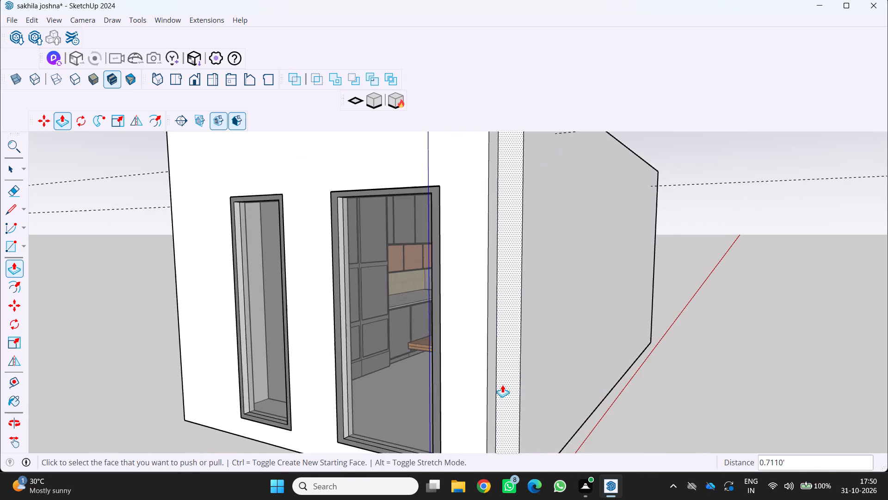
pyautogui.scroll(1, 502, 385)
pyautogui.click(512, 382)
pyautogui.click(497, 388)
# Inspect the enclosed room's exterior walls and roof from all sides.
pyautogui.scroll(-6, 466, 401)
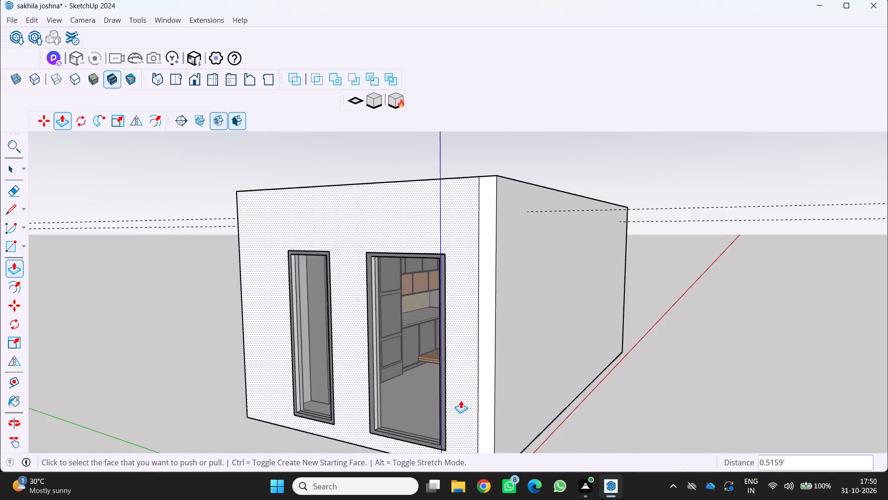
pyautogui.scroll(-4, 461, 400)
pyautogui.moveTo(391, 394); pyautogui.dragTo(315, 380, button='middle')
pyautogui.scroll(-5, 315, 380)
pyautogui.middleClick(315, 380)
pyautogui.moveTo(358, 379); pyautogui.dragTo(448, 416, button='middle')
pyautogui.scroll(-1, 469, 419)
pyautogui.press('space')
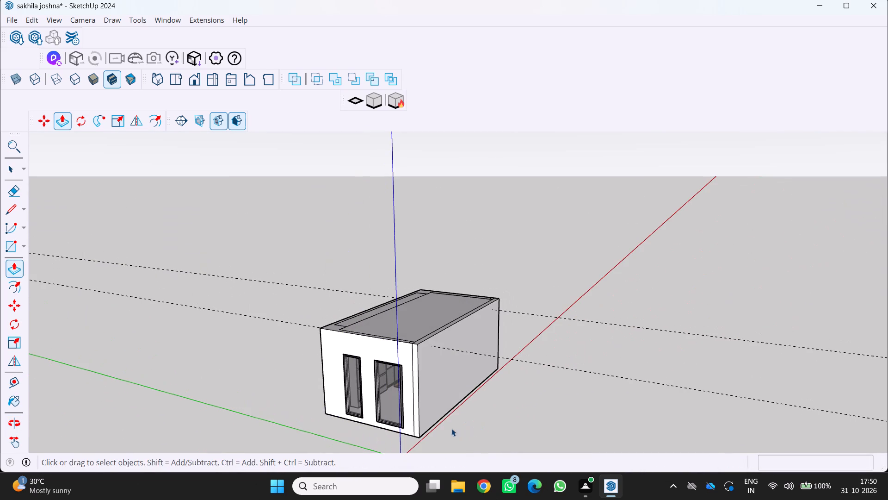
pyautogui.scroll(-3, 413, 429)
pyautogui.moveTo(412, 429); pyautogui.dragTo(637, 394, button='middle')
pyautogui.scroll(3, 452, 433)
pyautogui.moveTo(451, 432); pyautogui.dragTo(567, 418, button='middle')
pyautogui.scroll(1, 564, 420)
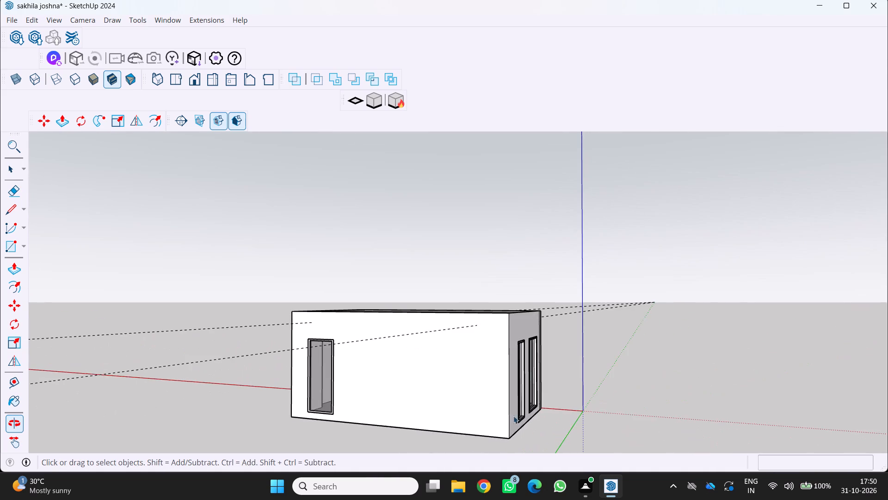
pyautogui.scroll(-5, 422, 360)
pyautogui.scroll(1, 414, 363)
pyautogui.moveTo(421, 363); pyautogui.dragTo(379, 408, button='middle')
pyautogui.scroll(-5, 401, 354)
pyautogui.moveTo(464, 345); pyautogui.dragTo(382, 361, button='middle')
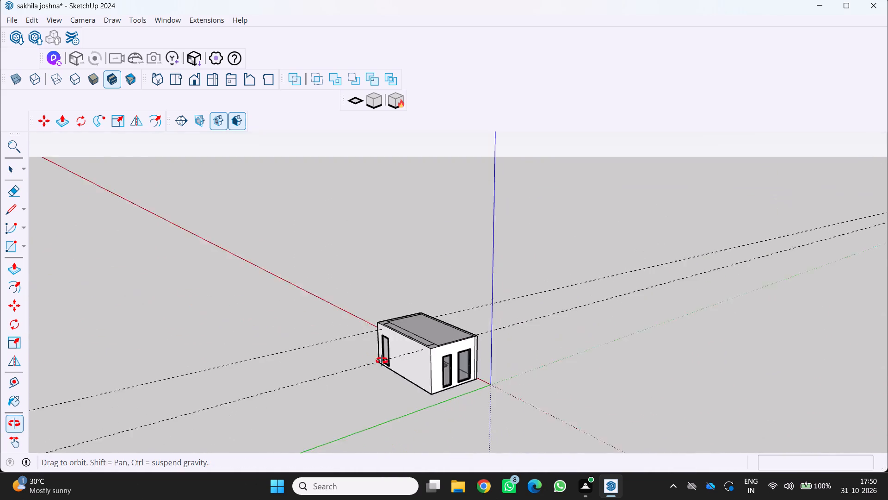
pyautogui.moveTo(382, 361); pyautogui.dragTo(358, 362, button='middle')
pyautogui.middleClick(356, 362)
pyautogui.scroll(3, 594, 329)
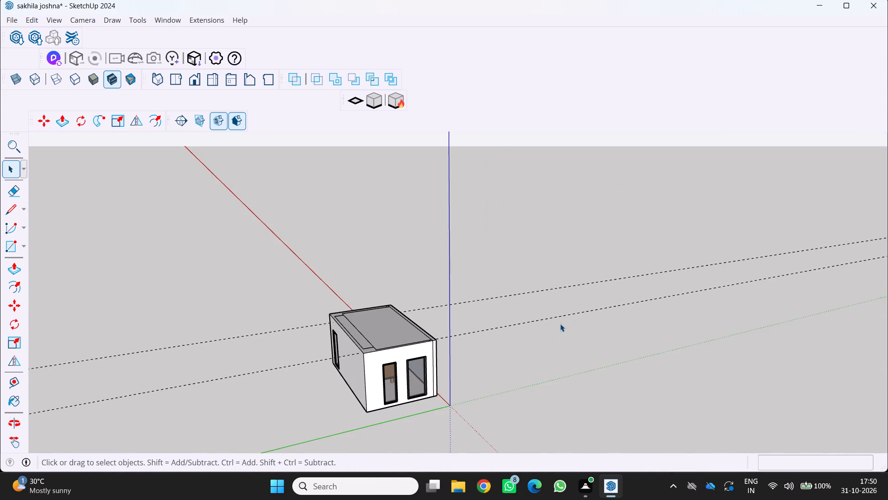
# Erase the two dashed guide lines running through the building.
pyautogui.press('e')
pyautogui.click(555, 316)
pyautogui.click(546, 320)
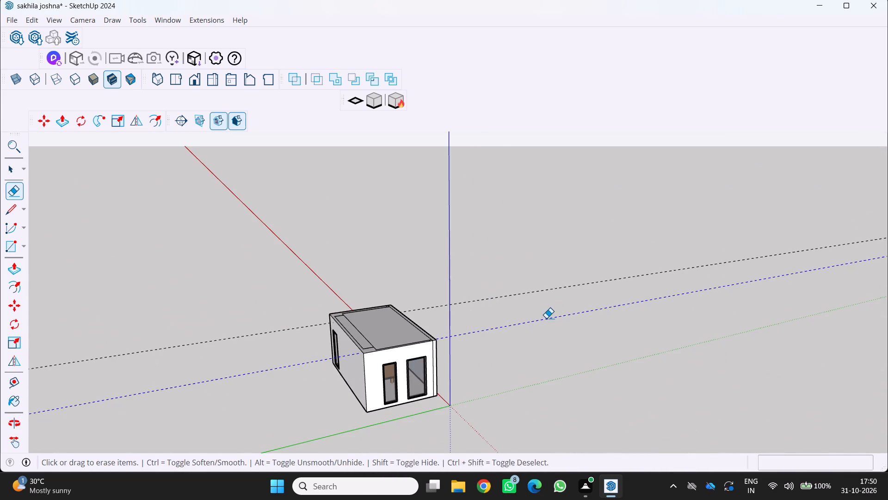
pyautogui.click(524, 294)
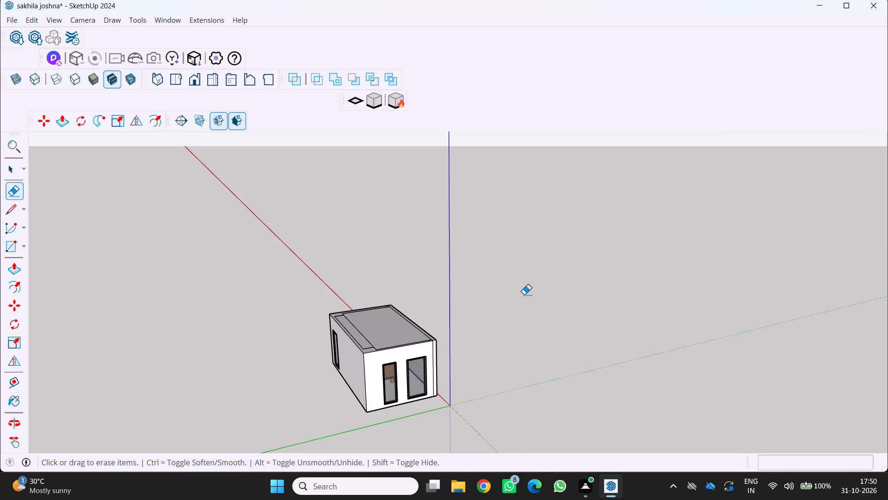
pyautogui.scroll(-5, 524, 294)
pyautogui.moveTo(518, 302); pyautogui.dragTo(464, 344, button='middle')
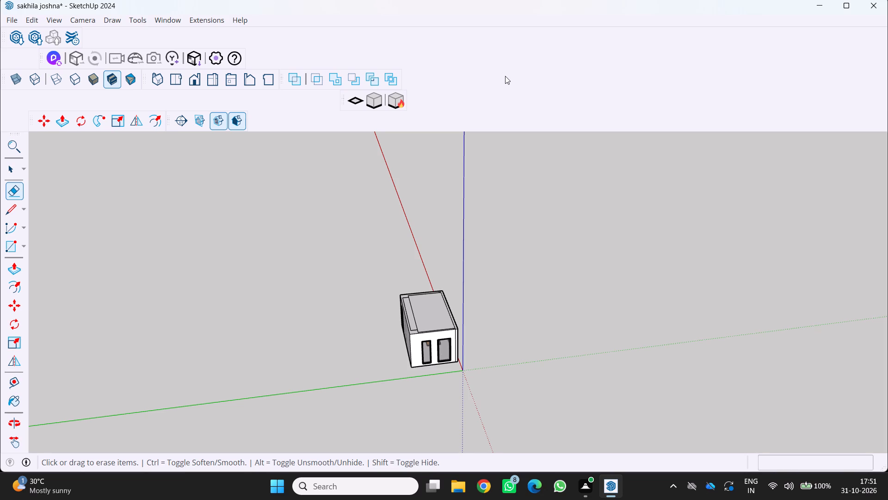
# Inspect the enclosed room's exterior from the window side, the long front wall and the roof.
pyautogui.scroll(-4, 552, 89)
pyautogui.moveTo(475, 227); pyautogui.dragTo(507, 215, button='middle')
pyautogui.scroll(2, 439, 252)
pyautogui.moveTo(462, 260); pyautogui.dragTo(451, 247, button='middle')
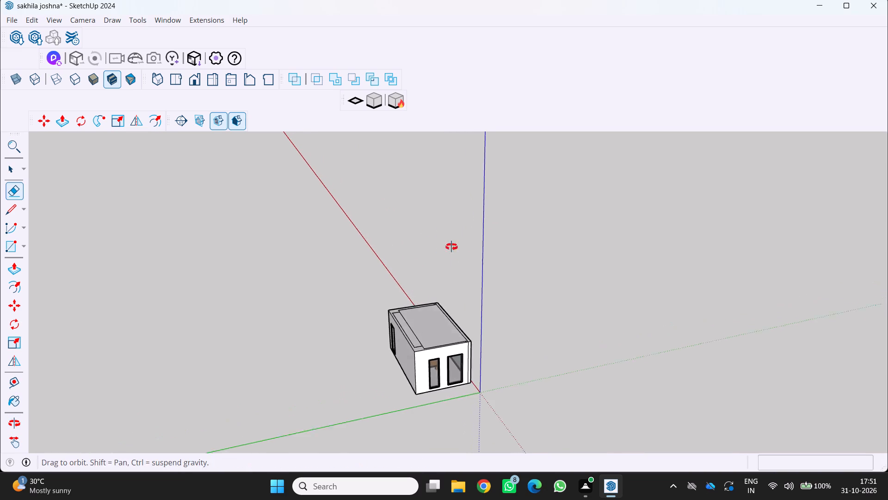
pyautogui.moveTo(451, 247); pyautogui.dragTo(348, 209, button='middle')
pyautogui.middleClick(347, 210)
pyautogui.scroll(-2, 398, 221)
pyautogui.moveTo(411, 234); pyautogui.dragTo(306, 225, button='middle')
pyautogui.middleClick(305, 225)
pyautogui.scroll(4, 421, 278)
pyautogui.moveTo(435, 285); pyautogui.dragTo(347, 277, button='middle')
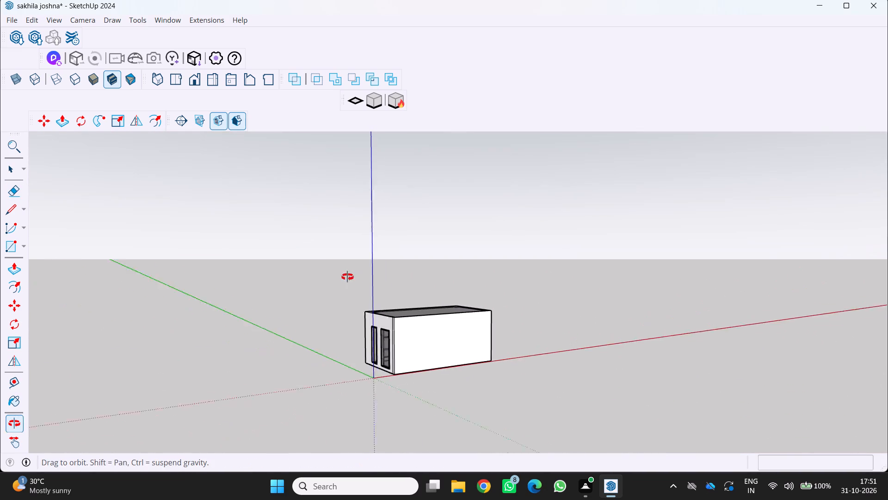
pyautogui.moveTo(347, 277); pyautogui.dragTo(337, 276, button='middle')
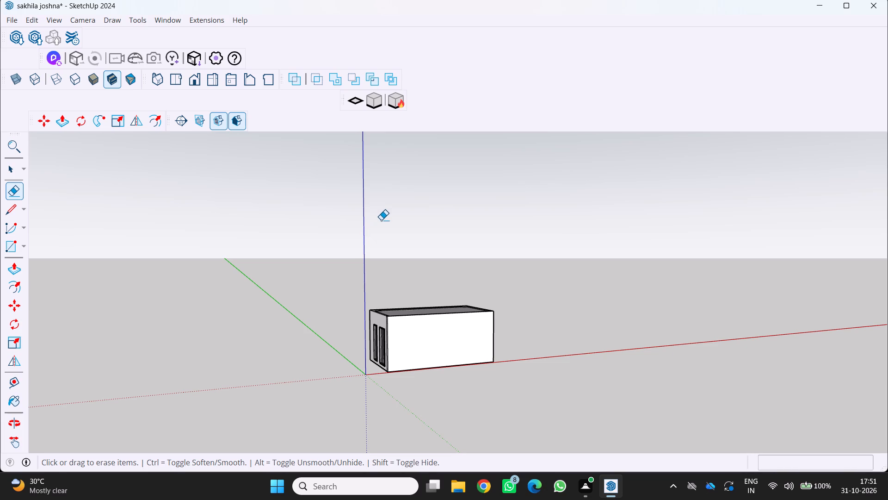
pyautogui.scroll(-1, 369, 240)
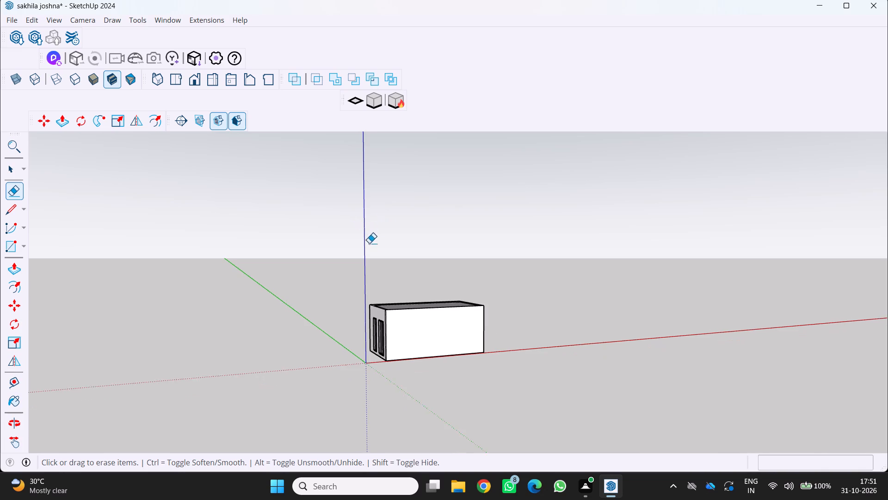
pyautogui.moveTo(372, 244); pyautogui.dragTo(339, 301, button='middle')
pyautogui.moveTo(338, 301); pyautogui.dragTo(334, 306, button='middle')
pyautogui.scroll(8, 416, 342)
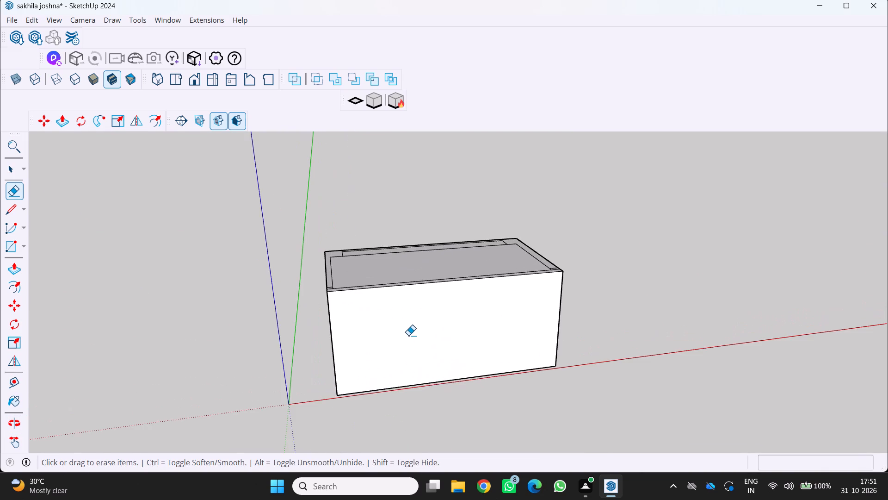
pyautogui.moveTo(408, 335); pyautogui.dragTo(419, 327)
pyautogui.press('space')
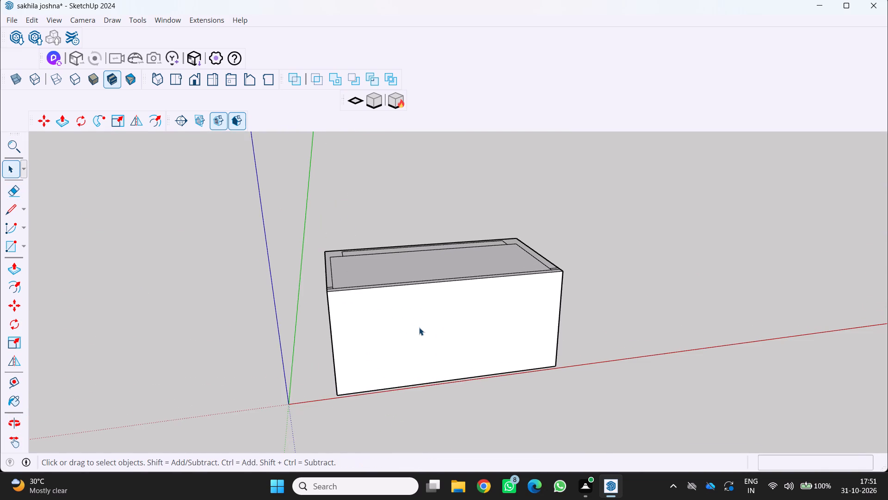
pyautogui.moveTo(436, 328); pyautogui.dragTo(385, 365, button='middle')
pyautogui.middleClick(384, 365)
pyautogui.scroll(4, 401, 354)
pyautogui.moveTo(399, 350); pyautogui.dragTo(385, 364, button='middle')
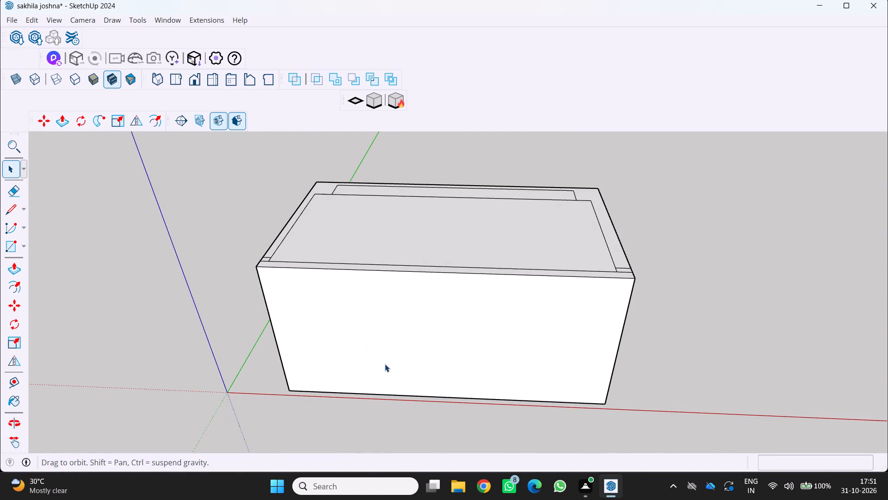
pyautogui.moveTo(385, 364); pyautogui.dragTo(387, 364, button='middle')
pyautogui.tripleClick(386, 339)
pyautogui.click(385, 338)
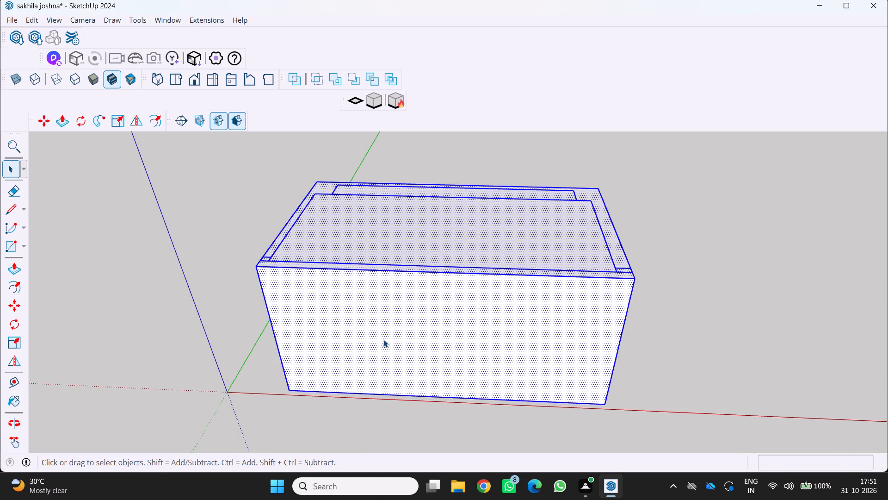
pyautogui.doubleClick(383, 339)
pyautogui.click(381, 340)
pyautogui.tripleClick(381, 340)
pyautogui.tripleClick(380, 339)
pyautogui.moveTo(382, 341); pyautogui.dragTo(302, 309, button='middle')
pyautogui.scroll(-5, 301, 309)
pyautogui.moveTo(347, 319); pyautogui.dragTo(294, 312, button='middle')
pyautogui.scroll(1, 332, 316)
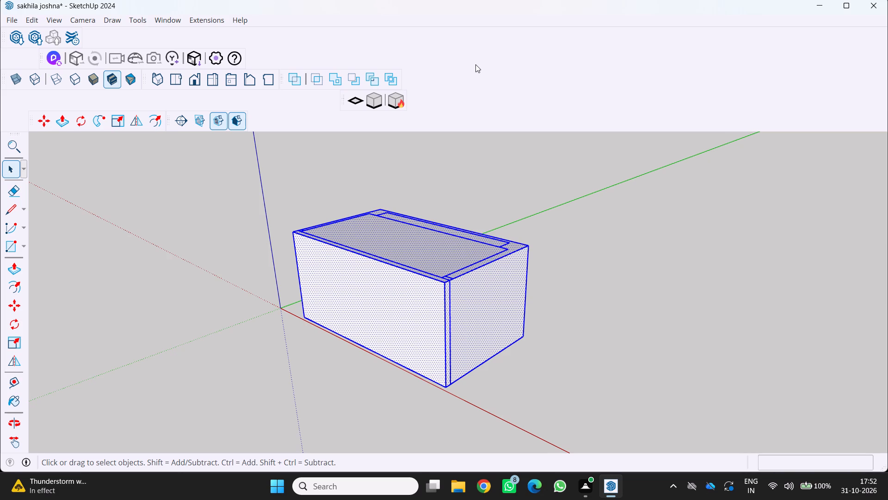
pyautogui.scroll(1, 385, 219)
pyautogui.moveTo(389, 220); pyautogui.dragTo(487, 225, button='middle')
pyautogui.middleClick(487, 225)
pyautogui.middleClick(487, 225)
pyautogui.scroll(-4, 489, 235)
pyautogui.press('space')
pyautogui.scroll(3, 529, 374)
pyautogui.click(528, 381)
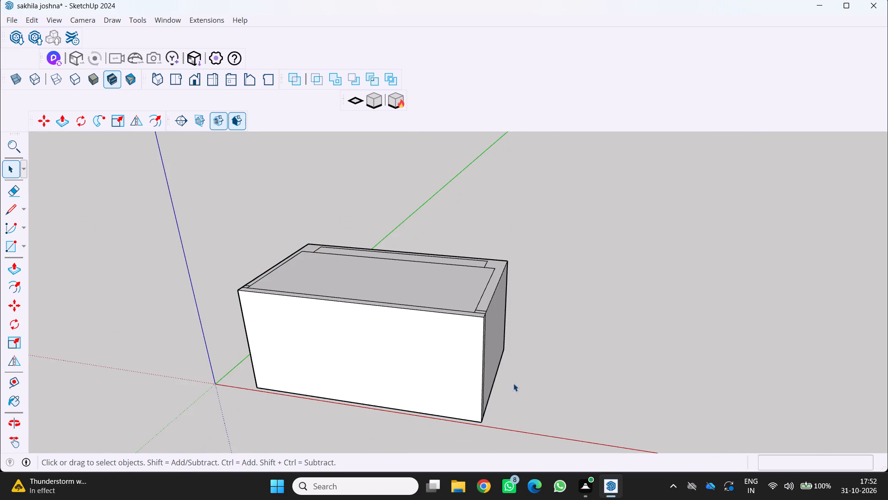
# Examine the corner where the front wall panel meets the windowless side wall, including the roof edges above it.
pyautogui.moveTo(475, 372); pyautogui.dragTo(374, 367, button='middle')
pyautogui.scroll(5, 425, 368)
pyautogui.moveTo(398, 356); pyautogui.dragTo(376, 371, button='middle')
pyautogui.middleClick(376, 371)
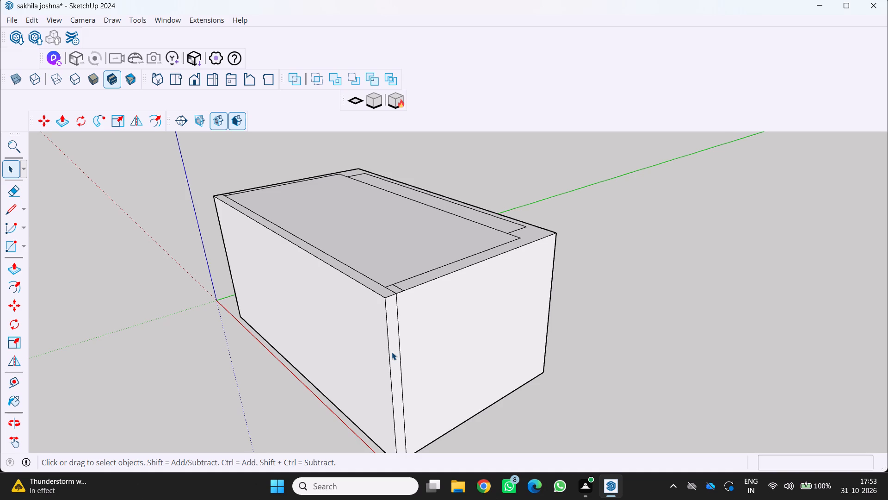
pyautogui.press('space')
pyautogui.moveTo(407, 337); pyautogui.dragTo(499, 325, button='middle')
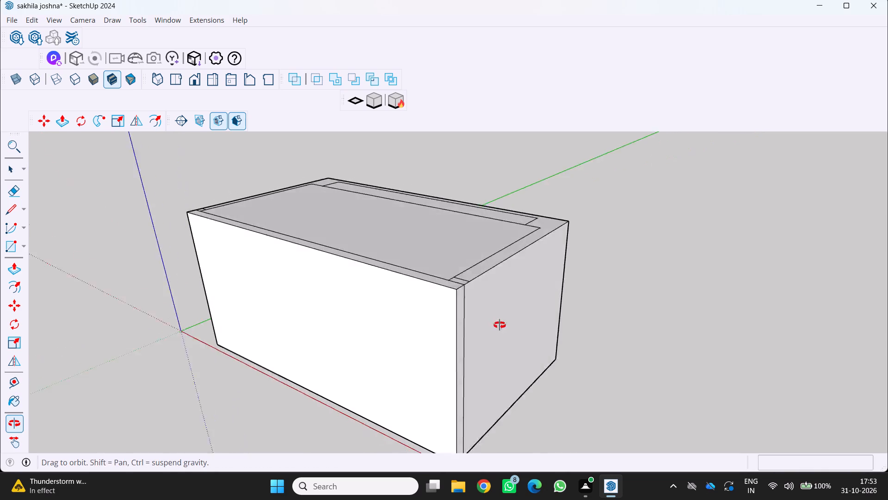
pyautogui.moveTo(499, 325); pyautogui.dragTo(505, 325, button='middle')
pyautogui.scroll(1, 435, 328)
pyautogui.moveTo(439, 323); pyautogui.dragTo(522, 350, button='middle')
pyautogui.scroll(1, 505, 355)
pyautogui.scroll(2, 551, 330)
pyautogui.scroll(-5, 540, 321)
pyautogui.moveTo(535, 327); pyautogui.dragTo(532, 336, button='middle')
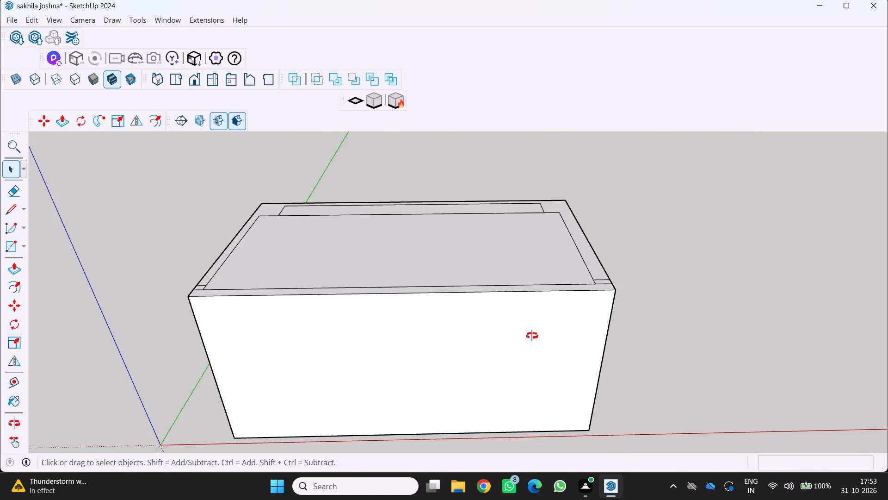
pyautogui.moveTo(532, 336); pyautogui.dragTo(464, 359, button='middle')
pyautogui.scroll(-6, 465, 344)
pyautogui.moveTo(457, 354); pyautogui.dragTo(388, 308, button='middle')
pyautogui.scroll(1, 393, 315)
pyautogui.scroll(4, 416, 344)
pyautogui.moveTo(432, 345); pyautogui.dragTo(395, 318, button='middle')
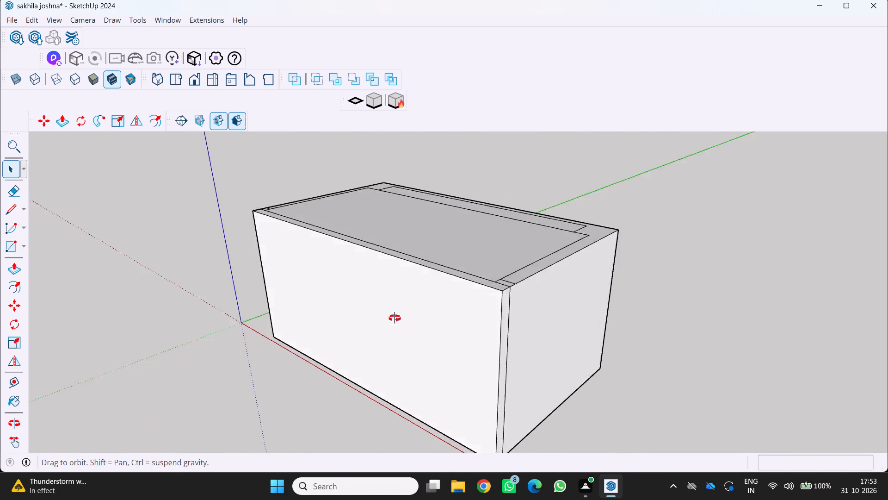
pyautogui.moveTo(395, 318); pyautogui.dragTo(376, 308, button='middle')
pyautogui.scroll(2, 423, 337)
pyautogui.moveTo(412, 323); pyautogui.dragTo(375, 328, button='middle')
pyautogui.middleClick(374, 328)
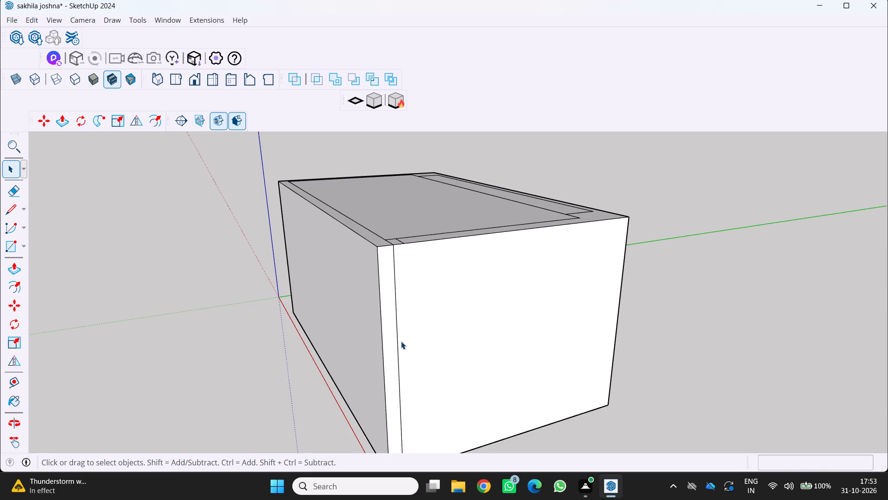
pyautogui.scroll(1, 461, 324)
pyautogui.moveTo(461, 324); pyautogui.dragTo(435, 341, button='middle')
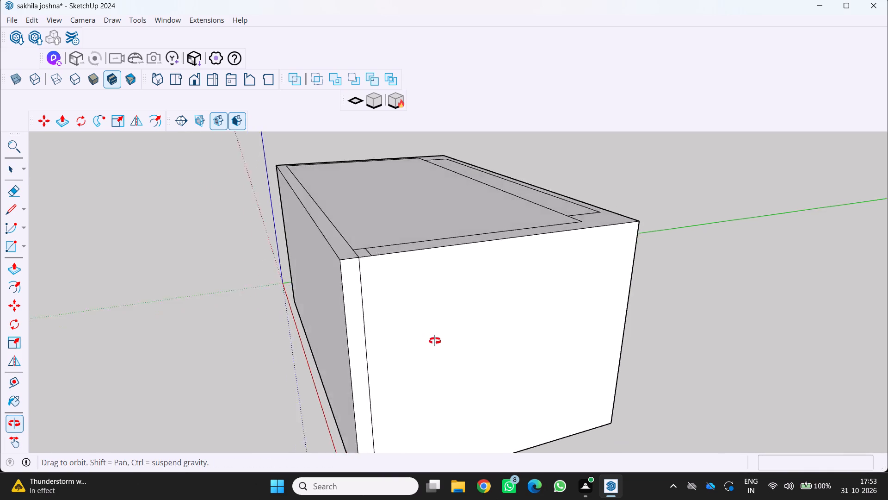
pyautogui.moveTo(435, 341); pyautogui.dragTo(426, 343, button='middle')
pyautogui.scroll(-5, 414, 332)
pyautogui.moveTo(416, 330); pyautogui.dragTo(511, 327, button='middle')
pyautogui.moveTo(514, 325); pyautogui.dragTo(520, 325, button='middle')
pyautogui.scroll(3, 395, 349)
pyautogui.moveTo(402, 347); pyautogui.dragTo(406, 347, button='middle')
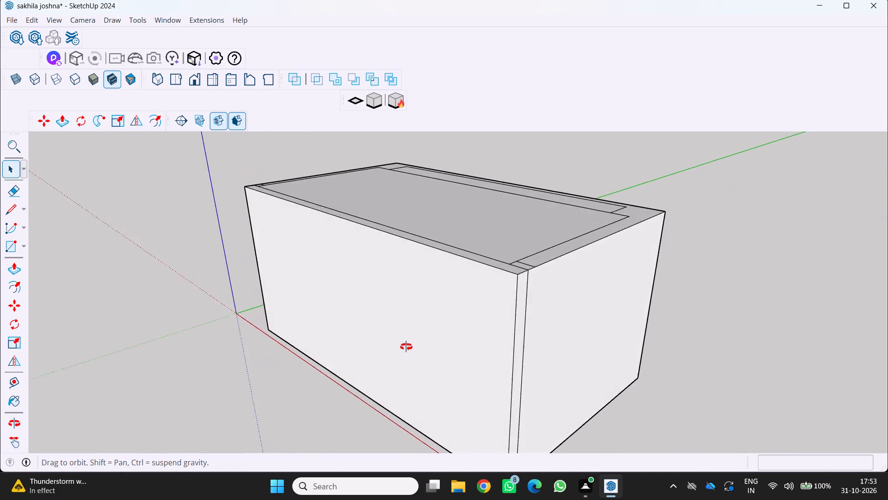
pyautogui.moveTo(406, 347); pyautogui.dragTo(504, 322, button='middle')
pyautogui.middleClick(504, 322)
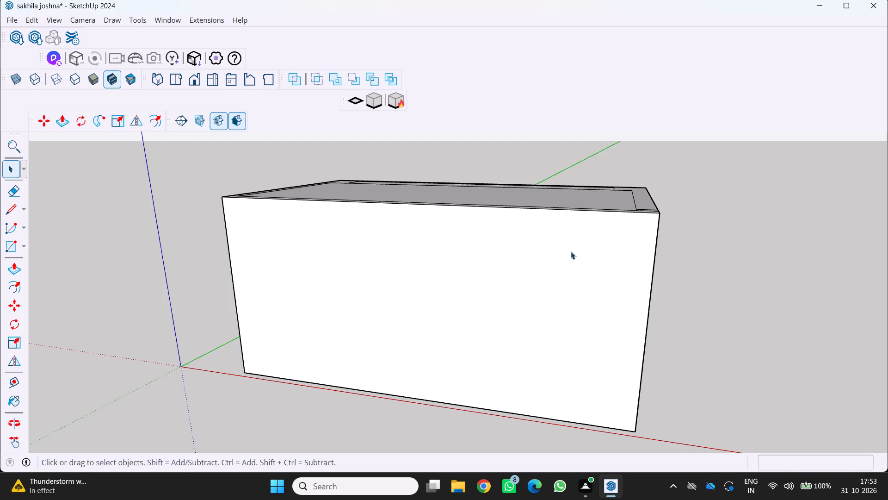
pyautogui.scroll(-3, 598, 276)
pyautogui.moveTo(602, 276); pyautogui.dragTo(421, 283, button='middle')
pyautogui.middleClick(420, 284)
pyautogui.scroll(3, 428, 298)
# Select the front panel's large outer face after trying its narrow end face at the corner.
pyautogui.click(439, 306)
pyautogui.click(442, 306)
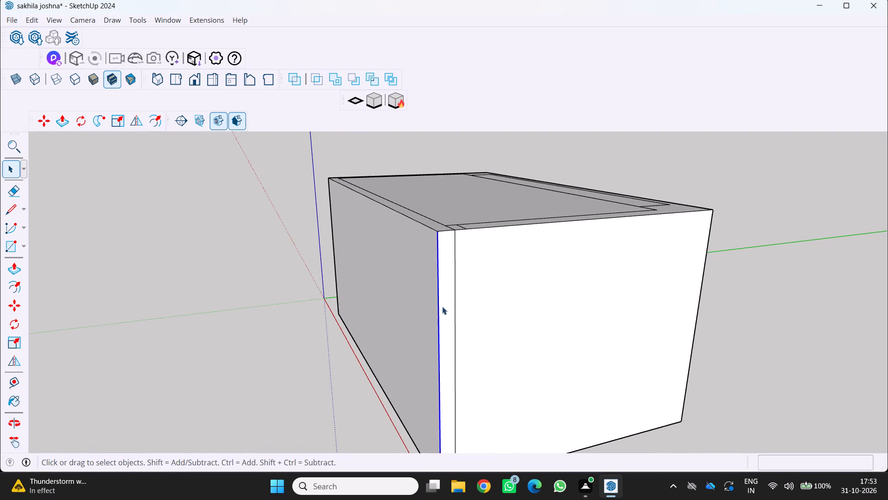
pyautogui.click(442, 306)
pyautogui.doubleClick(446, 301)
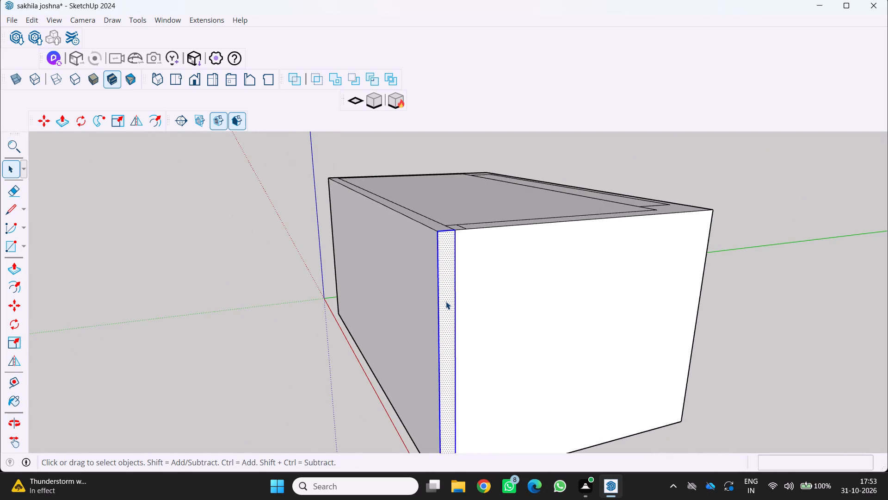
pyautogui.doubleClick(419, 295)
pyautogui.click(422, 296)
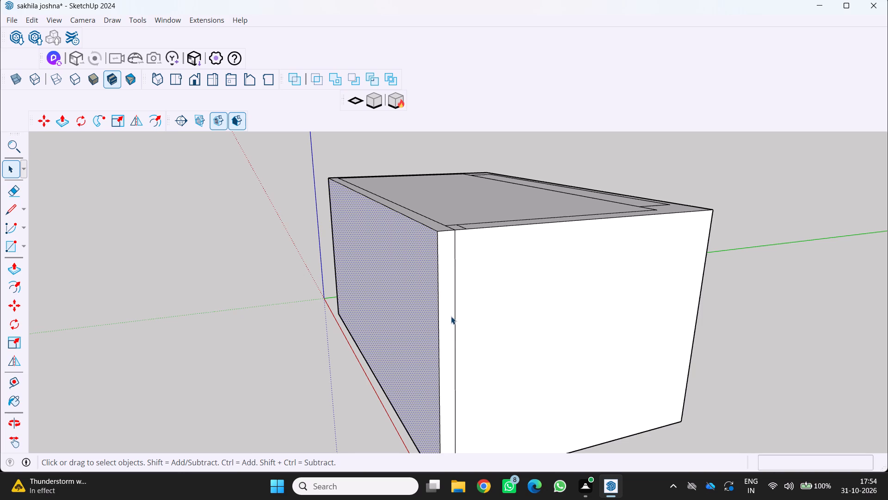
# Undo the guide erasures and the front-panel edits until the room's front is open and both dashed guides are back.
pyautogui.moveTo(454, 330); pyautogui.dragTo(537, 337, button='middle')
pyautogui.middleClick(537, 337)
pyautogui.middleClick(537, 337)
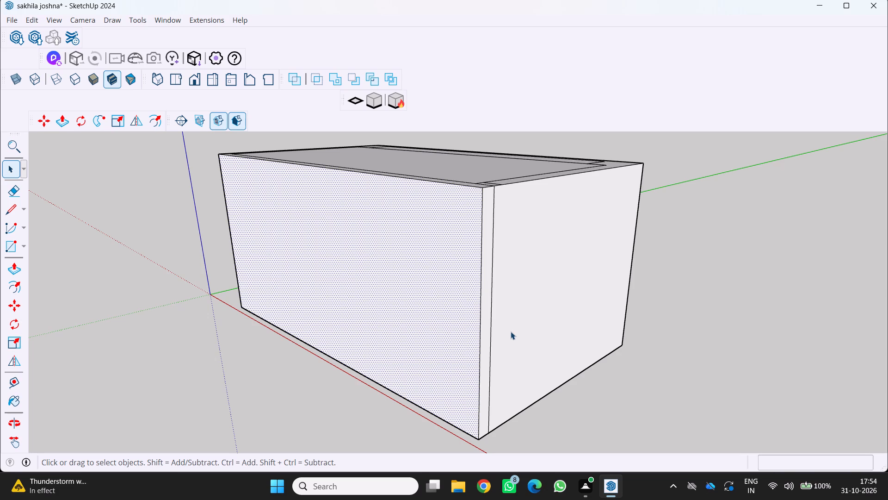
pyautogui.press('space')
pyautogui.moveTo(492, 328); pyautogui.dragTo(549, 324, button='middle')
pyautogui.middleClick(549, 325)
pyautogui.hotkey('ctrl', 'z')
pyautogui.hotkey('ctrl', 'z')
pyautogui.scroll(-2, 516, 320)
pyautogui.moveTo(524, 331); pyautogui.dragTo(528, 333, button='middle')
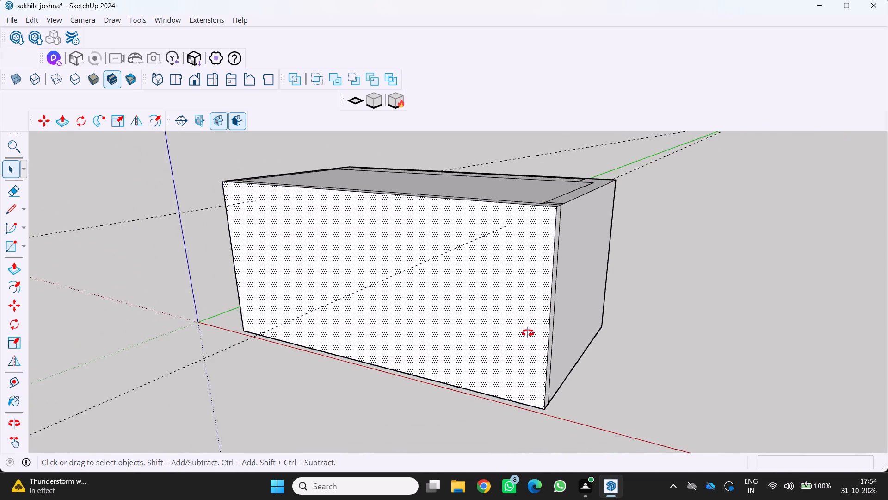
pyautogui.moveTo(528, 333); pyautogui.dragTo(547, 345, button='middle')
pyautogui.middleClick(547, 345)
pyautogui.press('z')
pyautogui.hotkey('ctrl', 'z')
pyautogui.hotkey('ctrl', 'z')
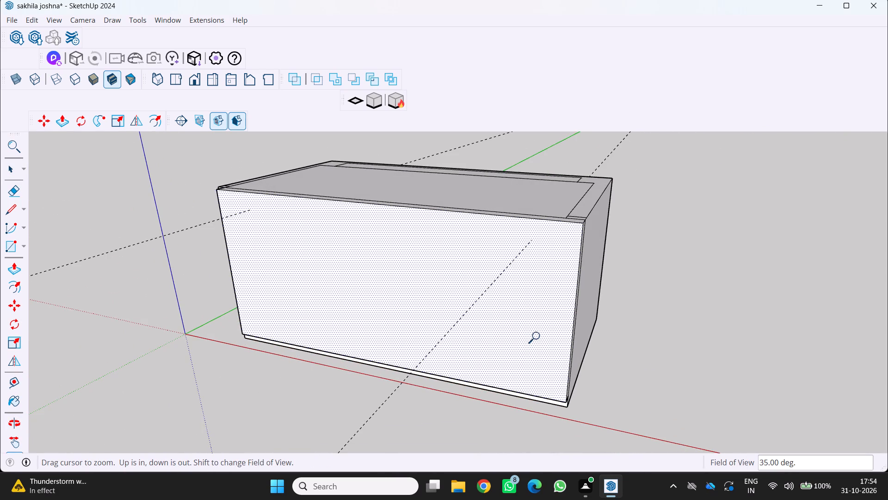
pyautogui.hotkey('ctrl', 'z')
pyautogui.hotkey('ctrl', 'z')
pyautogui.hotkey('ctrl', 'z')
pyautogui.hotkey('ctrl', 'z')
pyautogui.hotkey('ctrl', 'z')
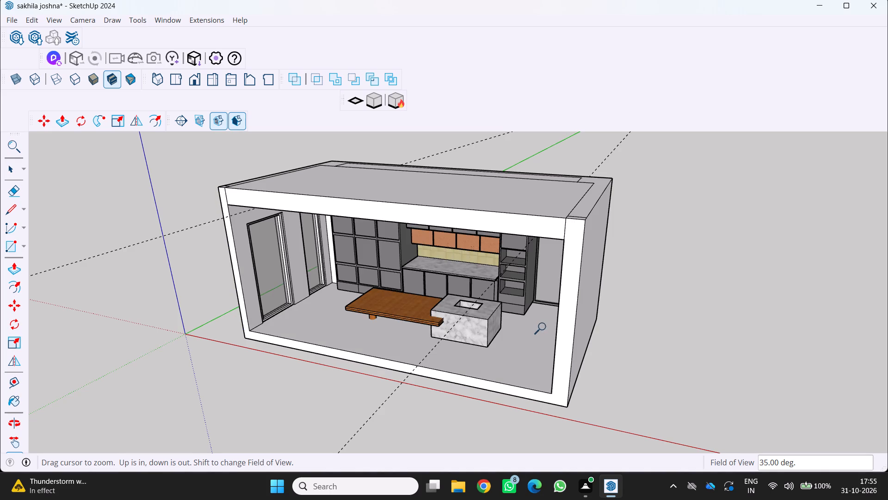
# Examine the kitchen interior through the open front, including the cabinets, island, ceiling and dashed guides.
pyautogui.moveTo(539, 338); pyautogui.dragTo(555, 294, button='middle')
pyautogui.moveTo(550, 298); pyautogui.dragTo(546, 301, button='middle')
pyautogui.scroll(-2, 441, 395)
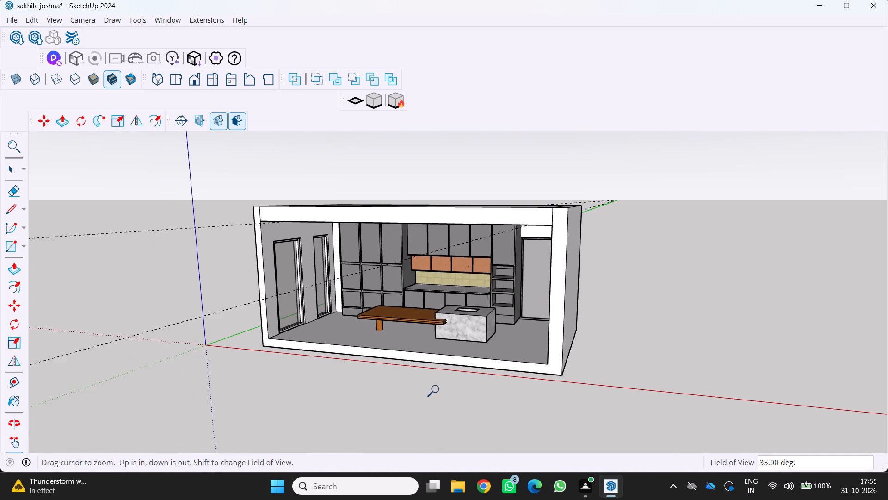
pyautogui.moveTo(438, 387); pyautogui.dragTo(383, 406, button='middle')
pyautogui.middleClick(383, 407)
pyautogui.middleClick(382, 408)
pyautogui.scroll(2, 399, 409)
pyautogui.scroll(-2, 403, 380)
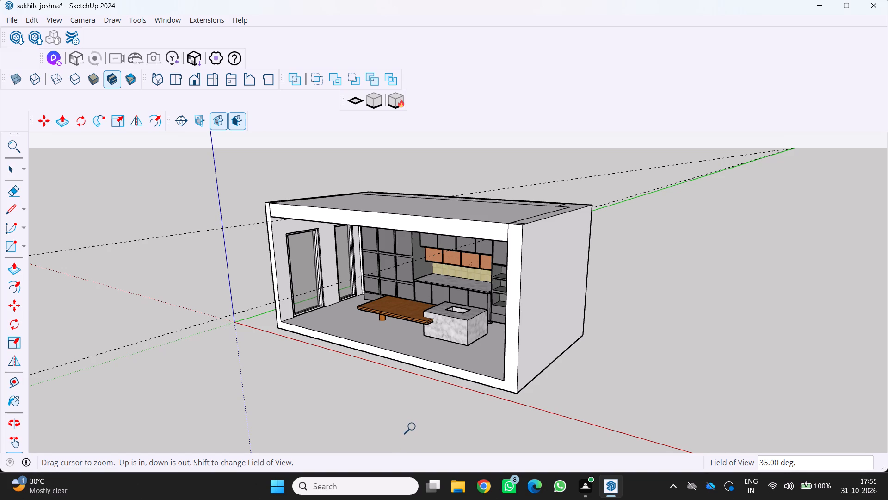
pyautogui.moveTo(415, 428); pyautogui.dragTo(450, 379, button='middle')
pyautogui.middleClick(450, 379)
pyautogui.scroll(4, 427, 352)
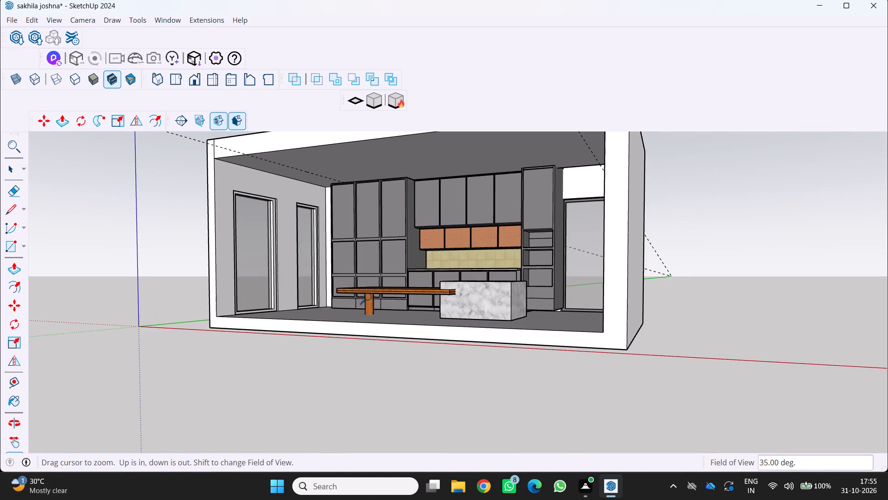
pyautogui.moveTo(366, 282); pyautogui.dragTo(388, 263, button='middle')
pyautogui.scroll(2, 352, 196)
pyautogui.scroll(2, 334, 158)
pyautogui.moveTo(337, 157); pyautogui.dragTo(379, 181, button='middle')
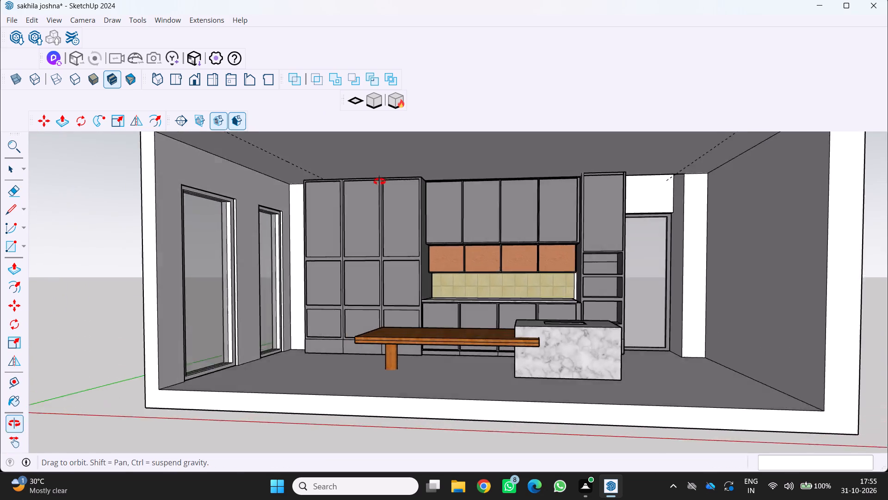
pyautogui.moveTo(379, 181); pyautogui.dragTo(381, 184, button='middle')
pyautogui.scroll(-5, 381, 185)
pyautogui.scroll(4, 349, 178)
pyautogui.moveTo(343, 175); pyautogui.dragTo(318, 150, button='middle')
pyautogui.scroll(2, 343, 175)
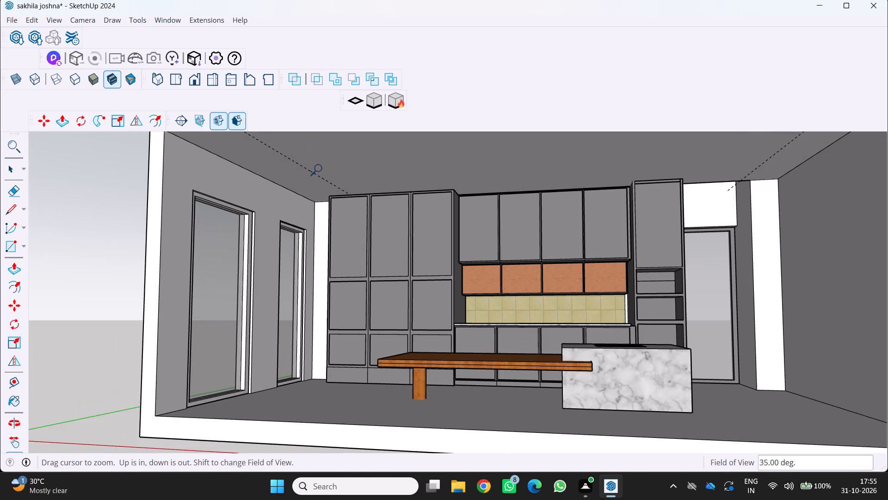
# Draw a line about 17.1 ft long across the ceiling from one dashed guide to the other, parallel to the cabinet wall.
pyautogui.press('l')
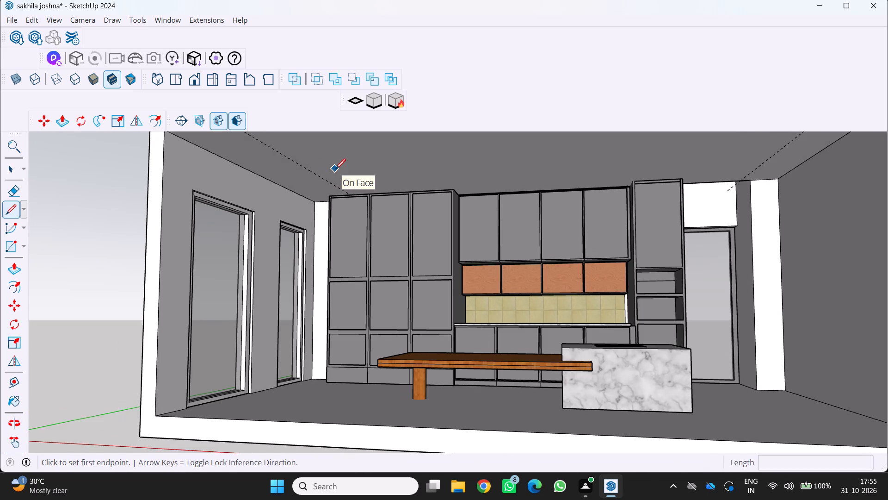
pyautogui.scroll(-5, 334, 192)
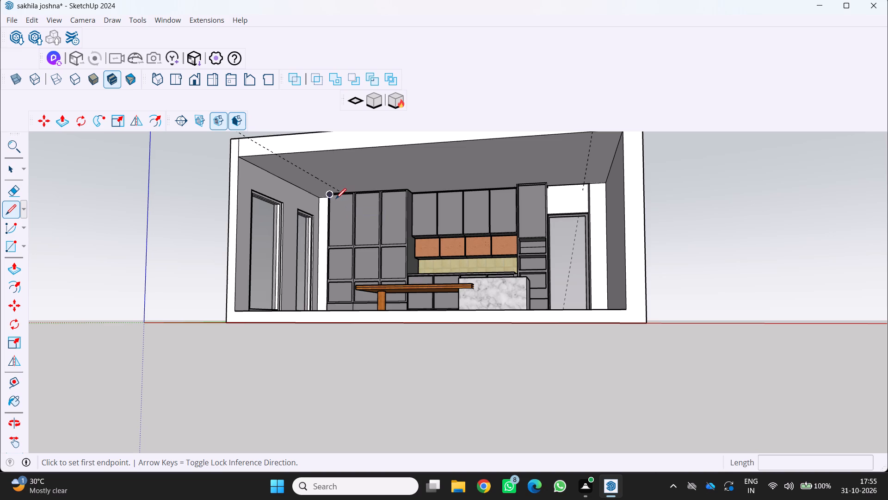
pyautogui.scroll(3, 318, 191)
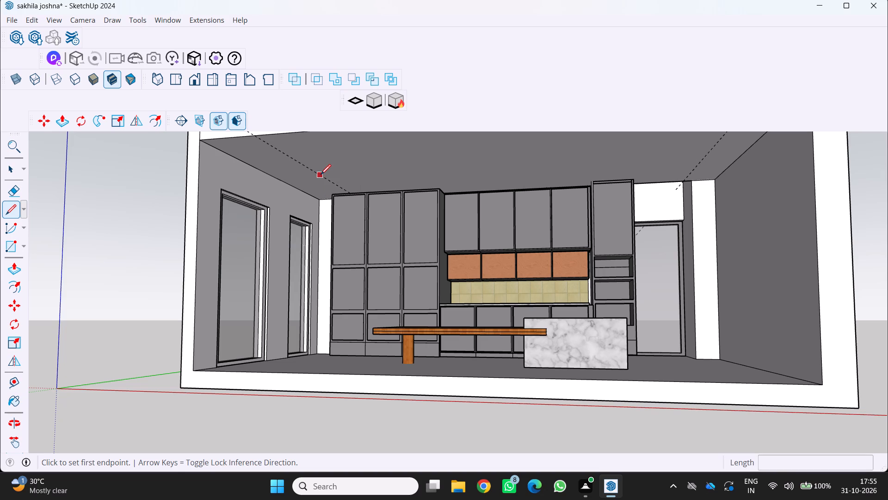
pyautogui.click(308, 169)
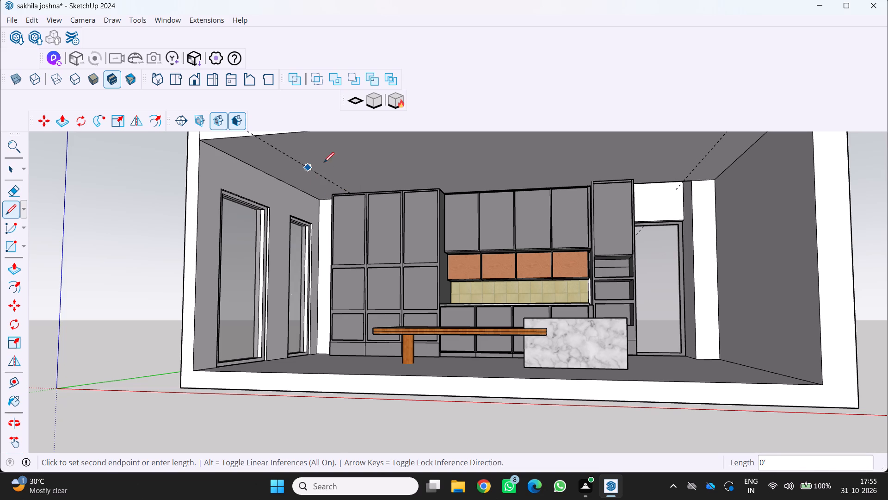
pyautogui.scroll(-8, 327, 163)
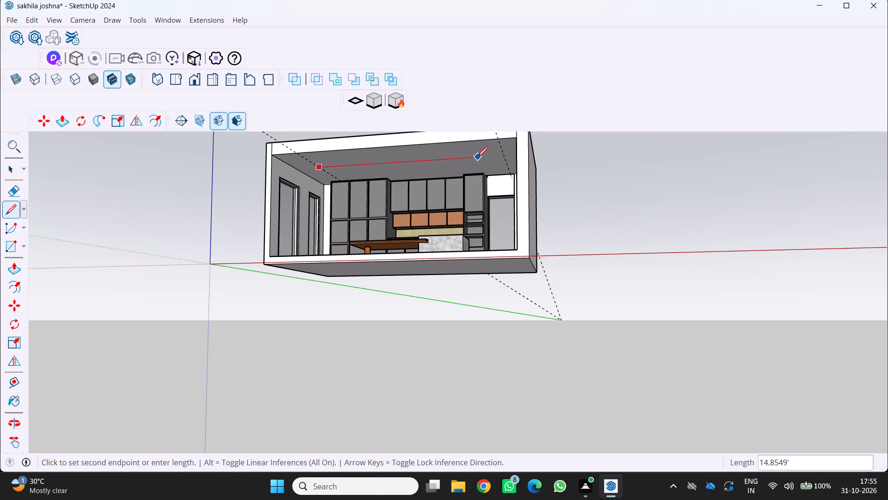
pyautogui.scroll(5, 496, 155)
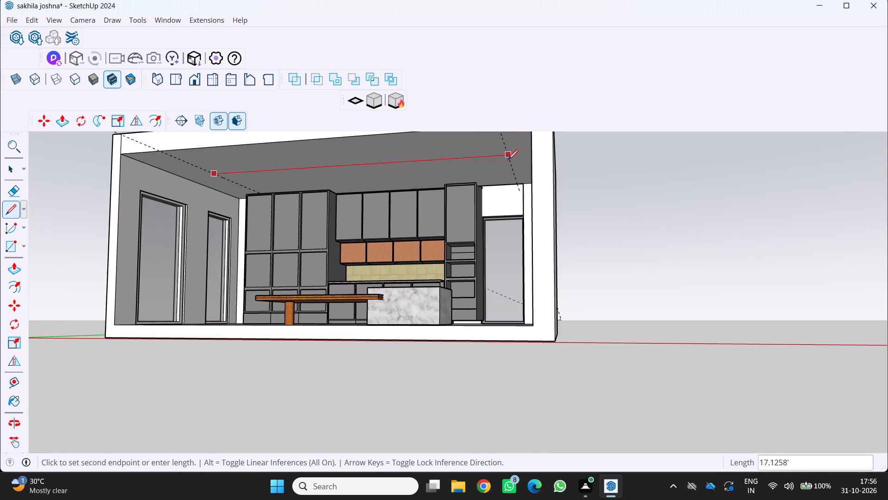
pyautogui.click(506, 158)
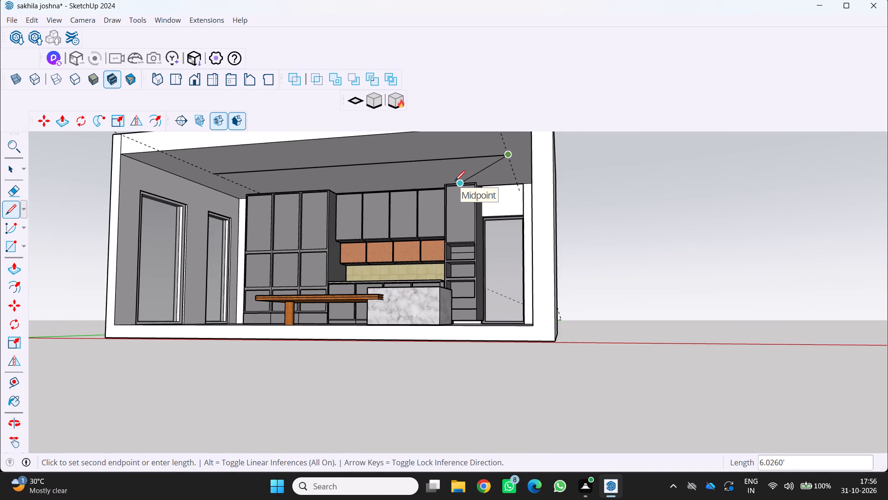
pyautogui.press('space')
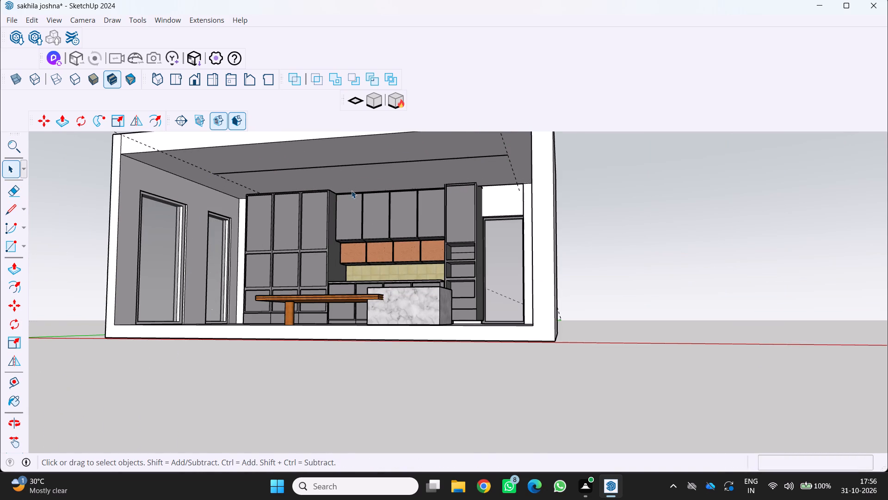
# Examine the ceiling line against the dashed guides, the tall cabinets and the room's open front from several angles.
pyautogui.scroll(-1, 352, 191)
pyautogui.moveTo(352, 192); pyautogui.dragTo(377, 172, button='middle')
pyautogui.middleClick(377, 172)
pyautogui.scroll(2, 387, 168)
pyautogui.moveTo(377, 169); pyautogui.dragTo(361, 193, button='middle')
pyautogui.scroll(-3, 359, 193)
pyautogui.scroll(2, 352, 183)
pyautogui.moveTo(352, 181); pyautogui.dragTo(352, 177, button='middle')
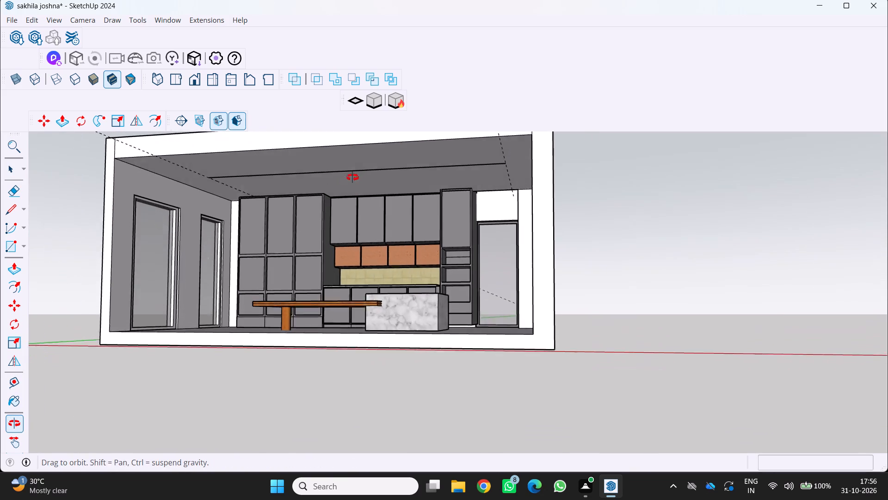
pyautogui.scroll(1, 352, 177)
pyautogui.moveTo(352, 177); pyautogui.dragTo(351, 168, button='middle')
pyautogui.middleClick(351, 168)
pyautogui.scroll(3, 364, 167)
pyautogui.moveTo(364, 167); pyautogui.dragTo(357, 185, button='middle')
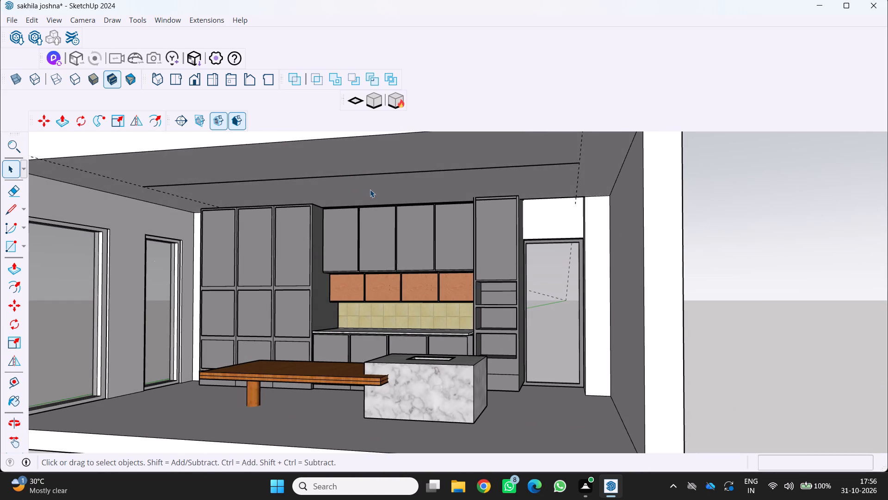
pyautogui.moveTo(370, 191); pyautogui.dragTo(344, 208, button='middle')
pyautogui.middleClick(343, 207)
pyautogui.scroll(2, 340, 197)
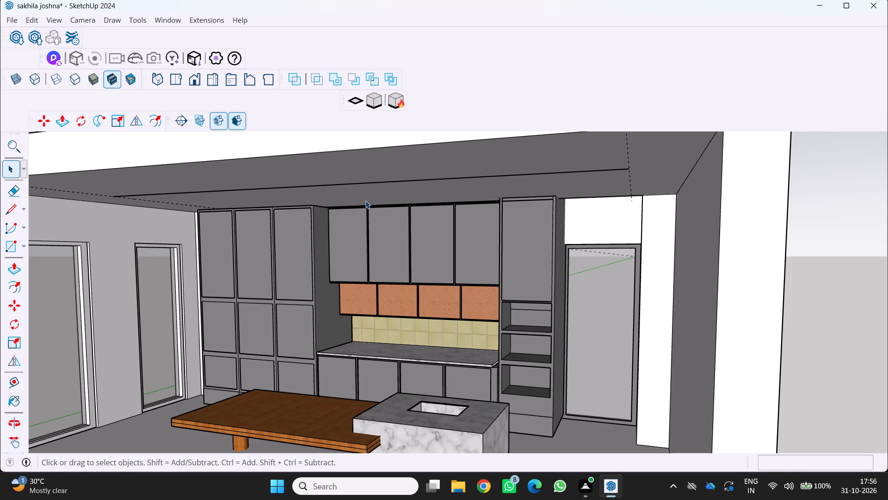
pyautogui.scroll(-3, 422, 199)
pyautogui.moveTo(458, 215); pyautogui.dragTo(493, 175, button='middle')
pyautogui.scroll(1, 493, 175)
pyautogui.middleClick(494, 175)
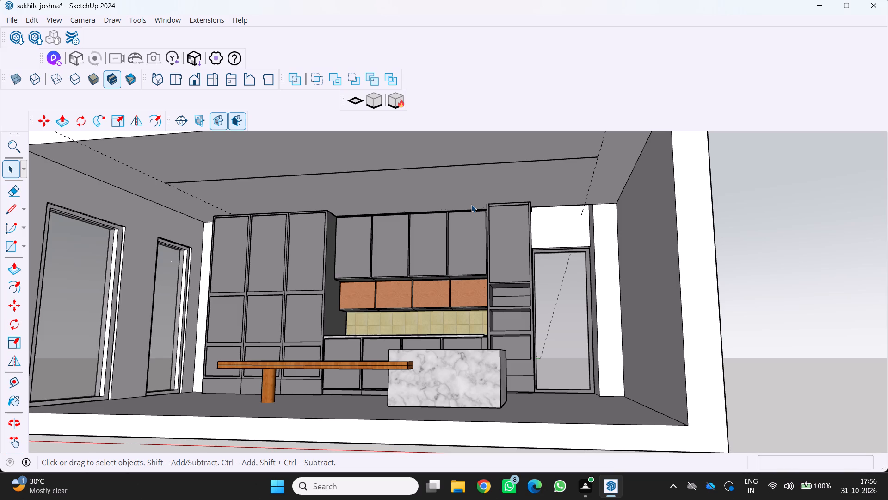
pyautogui.scroll(-3, 457, 190)
pyautogui.moveTo(451, 189); pyautogui.dragTo(451, 193, button='middle')
pyautogui.scroll(1, 451, 189)
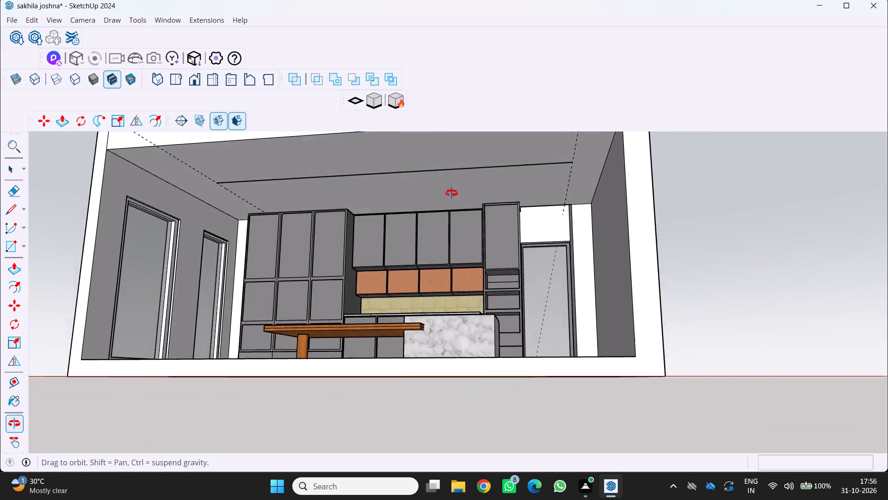
pyautogui.moveTo(451, 193); pyautogui.dragTo(447, 210, button='middle')
pyautogui.scroll(-2, 445, 208)
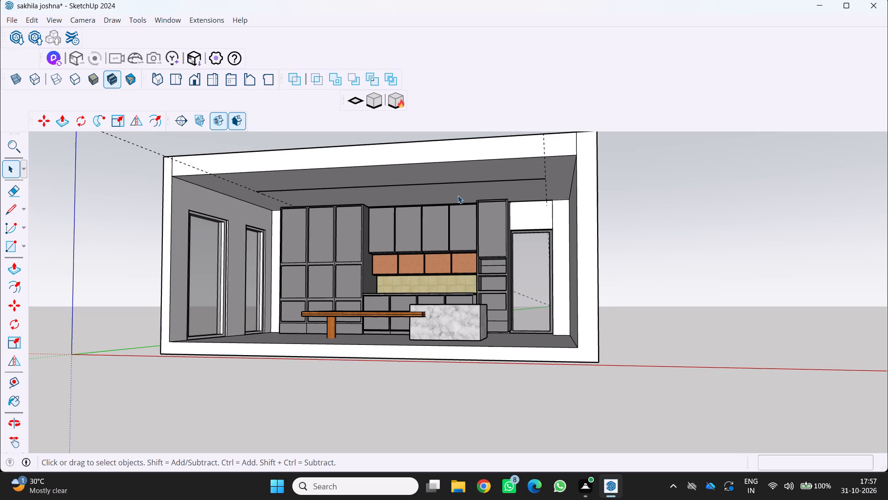
pyautogui.moveTo(413, 246); pyautogui.dragTo(452, 273, button='middle')
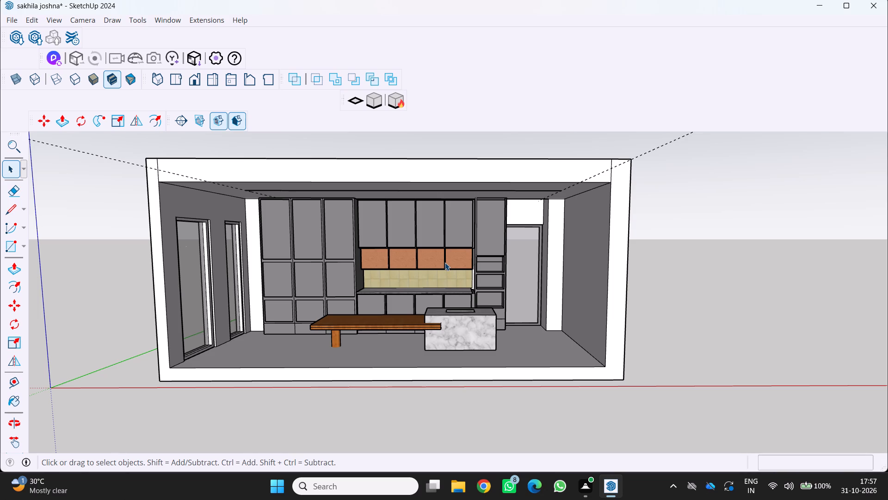
pyautogui.scroll(-1, 443, 279)
pyautogui.moveTo(425, 250); pyautogui.dragTo(444, 189, button='middle')
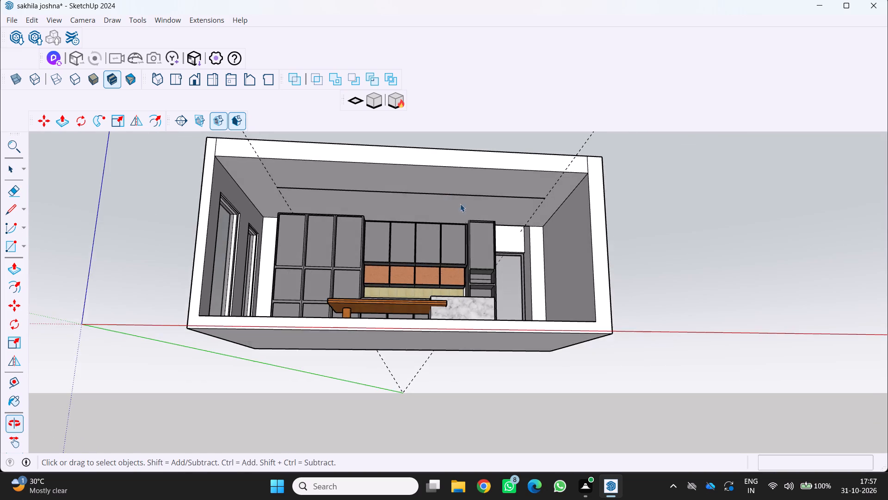
pyautogui.scroll(1, 491, 203)
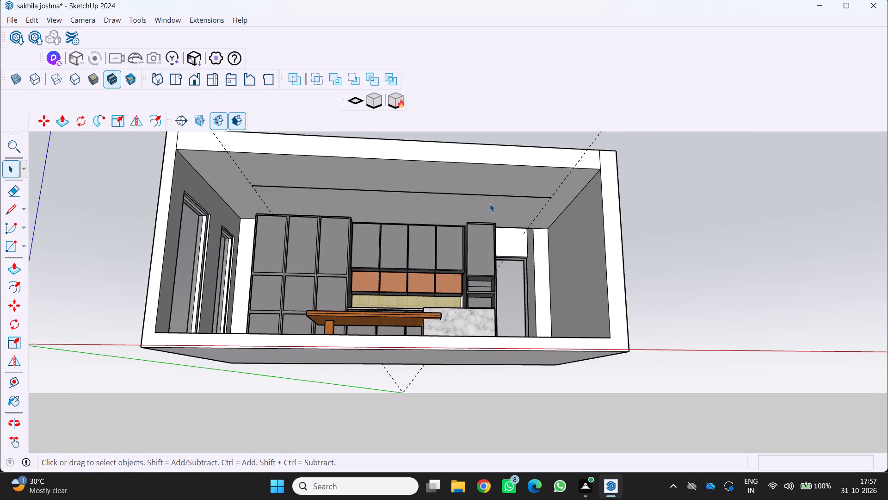
pyautogui.moveTo(471, 216); pyautogui.dragTo(431, 242, button='middle')
pyautogui.middleClick(427, 244)
pyautogui.scroll(-2, 417, 248)
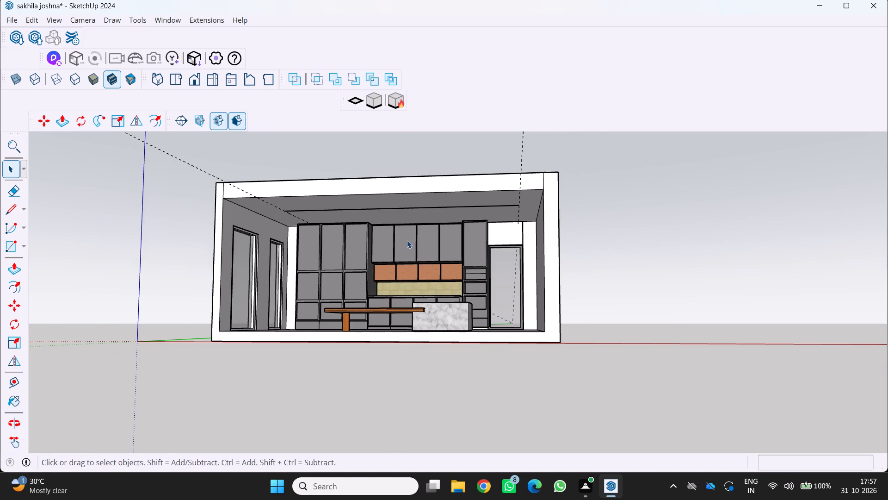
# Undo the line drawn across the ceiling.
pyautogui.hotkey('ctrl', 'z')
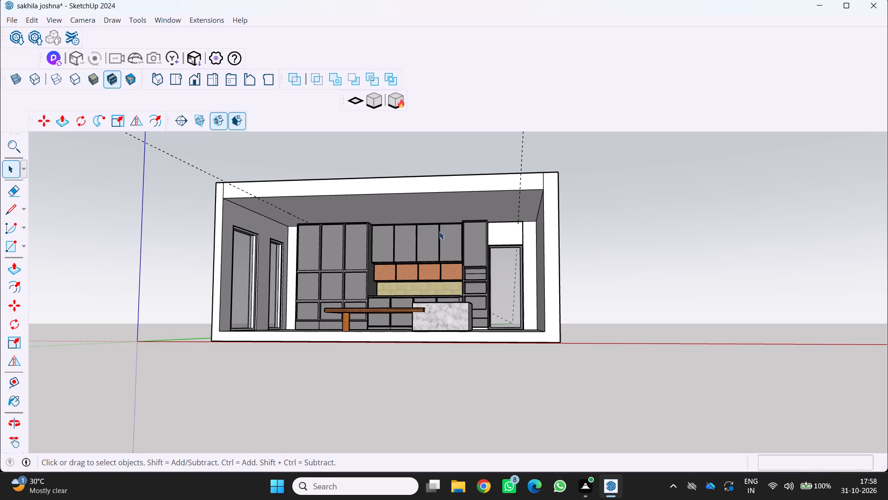
# Examine the ceiling, guides and kitchen cabinets through the open front of the room.
pyautogui.scroll(-1, 451, 245)
pyautogui.moveTo(451, 254); pyautogui.dragTo(448, 296, button='middle')
pyautogui.middleClick(447, 294)
pyautogui.scroll(3, 420, 256)
pyautogui.moveTo(415, 249); pyautogui.dragTo(411, 207, button='middle')
pyautogui.scroll(3, 366, 238)
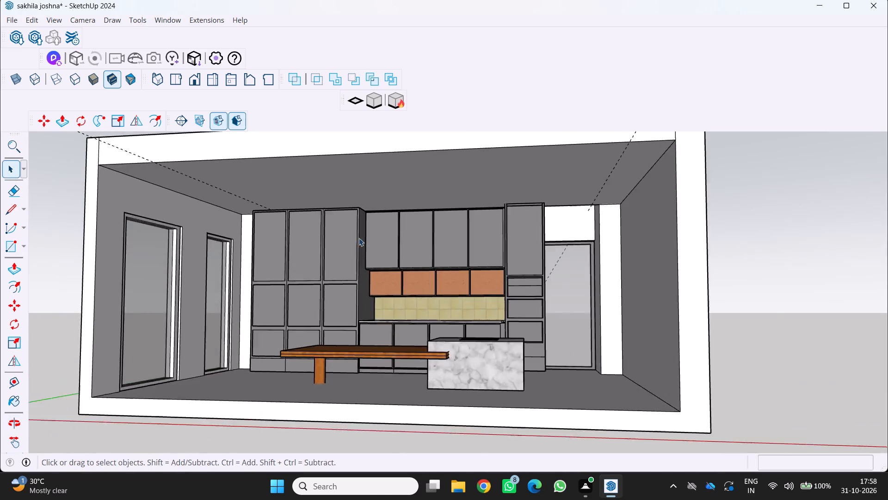
pyautogui.moveTo(359, 237); pyautogui.dragTo(407, 225, button='middle')
pyautogui.scroll(-3, 407, 224)
pyautogui.moveTo(390, 235); pyautogui.dragTo(342, 250, button='middle')
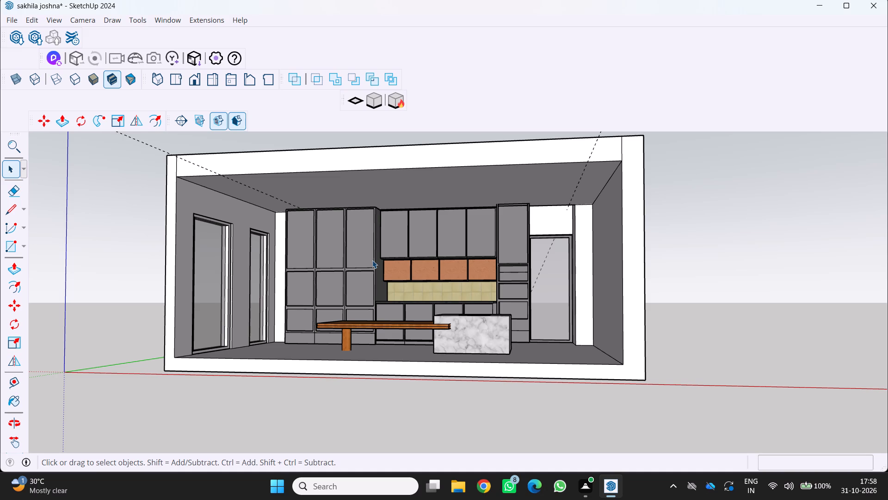
pyautogui.scroll(-1, 366, 206)
pyautogui.moveTo(371, 209); pyautogui.dragTo(327, 237, button='middle')
pyautogui.scroll(-1, 333, 231)
pyautogui.moveTo(339, 231); pyautogui.dragTo(418, 204, button='middle')
pyautogui.scroll(1, 381, 247)
pyautogui.moveTo(379, 241); pyautogui.dragTo(381, 220, button='middle')
pyautogui.middleClick(381, 220)
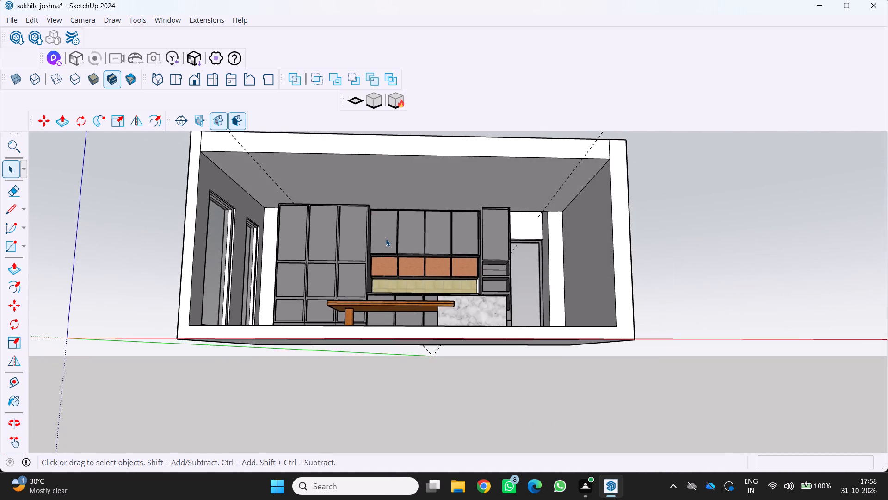
pyautogui.scroll(3, 386, 238)
pyautogui.scroll(-2, 389, 255)
pyautogui.moveTo(392, 255); pyautogui.dragTo(390, 270, button='middle')
pyautogui.middleClick(390, 271)
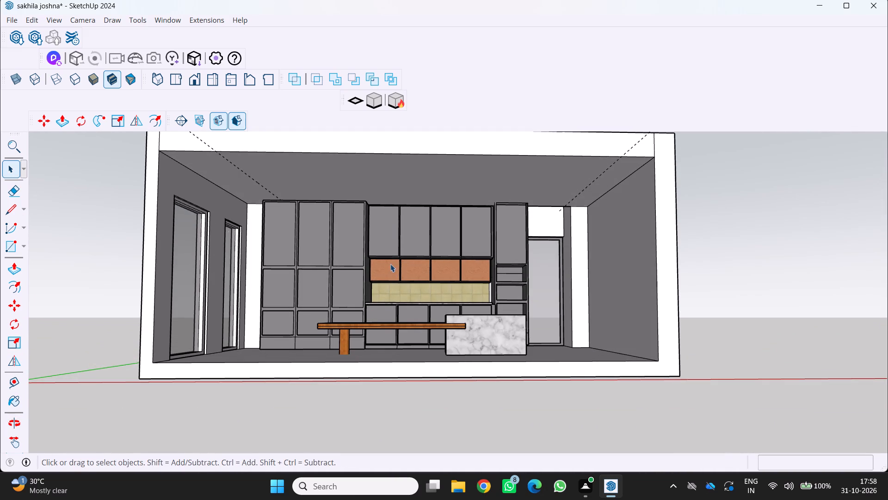
pyautogui.scroll(-1, 383, 263)
pyautogui.moveTo(394, 271); pyautogui.dragTo(384, 283, button='middle')
pyautogui.middleClick(383, 283)
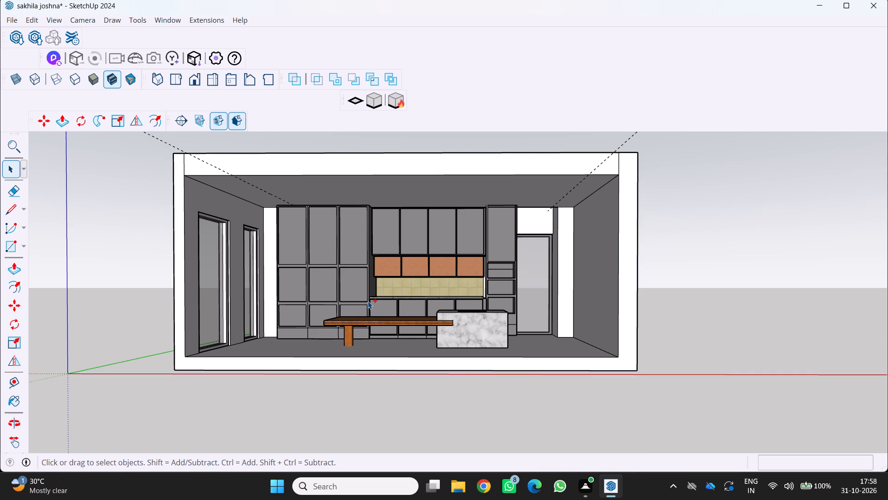
# Save the kitchen model.
pyautogui.hotkey('ctrl', 's')
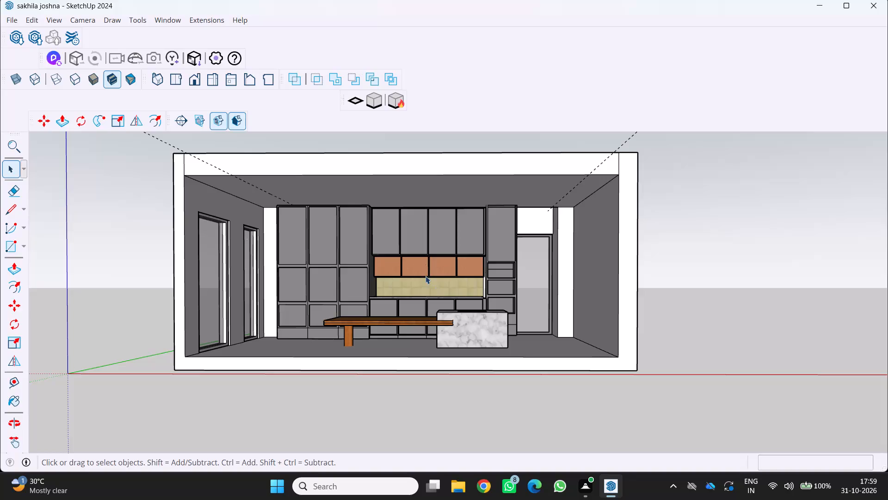
# Examine the whole room from the front and both sides, including the island, table, cabinets and side walls.
pyautogui.moveTo(418, 347); pyautogui.dragTo(378, 322, button='middle')
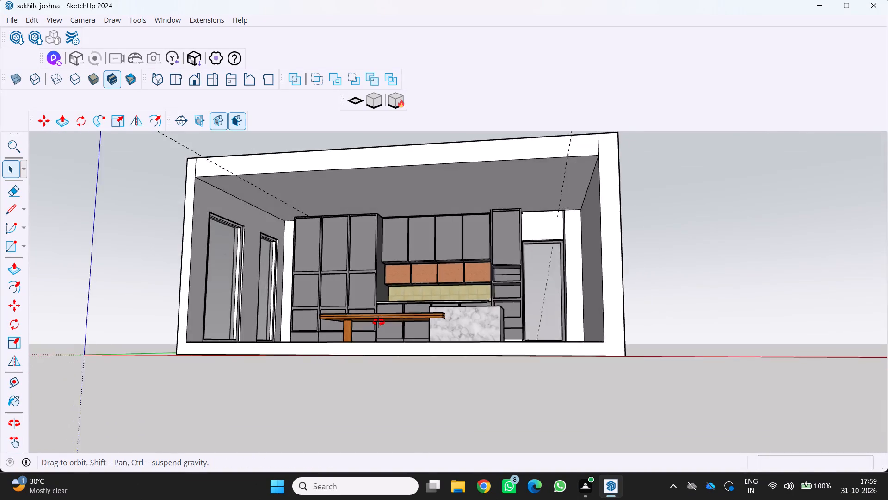
pyautogui.moveTo(378, 322); pyautogui.dragTo(363, 321, button='middle')
pyautogui.middleClick(363, 321)
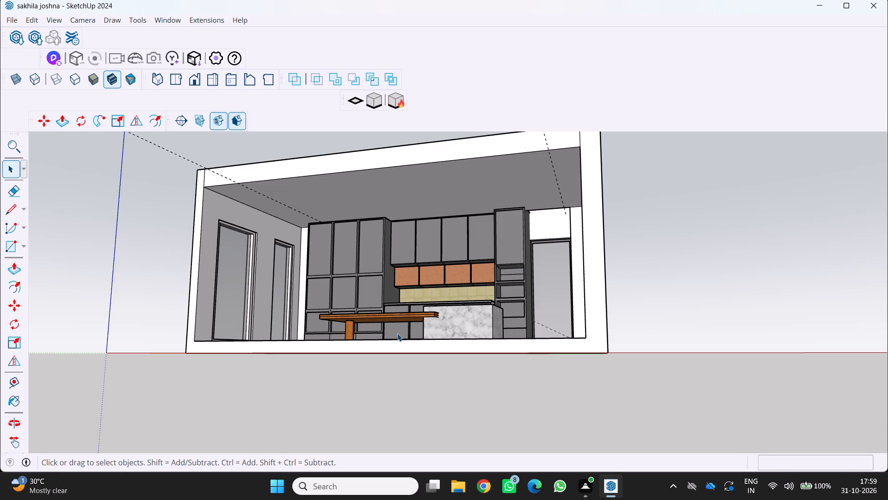
pyautogui.scroll(-3, 449, 312)
pyautogui.moveTo(454, 312); pyautogui.dragTo(483, 361, button='middle')
pyautogui.middleClick(483, 361)
pyautogui.scroll(2, 473, 333)
pyautogui.moveTo(470, 333); pyautogui.dragTo(467, 333, button='middle')
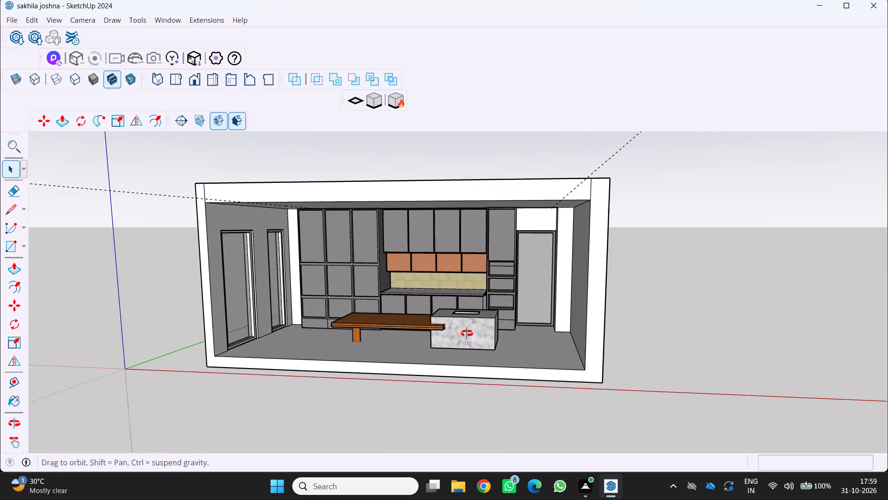
pyautogui.moveTo(467, 333); pyautogui.dragTo(445, 316, button='middle')
pyautogui.scroll(1, 457, 304)
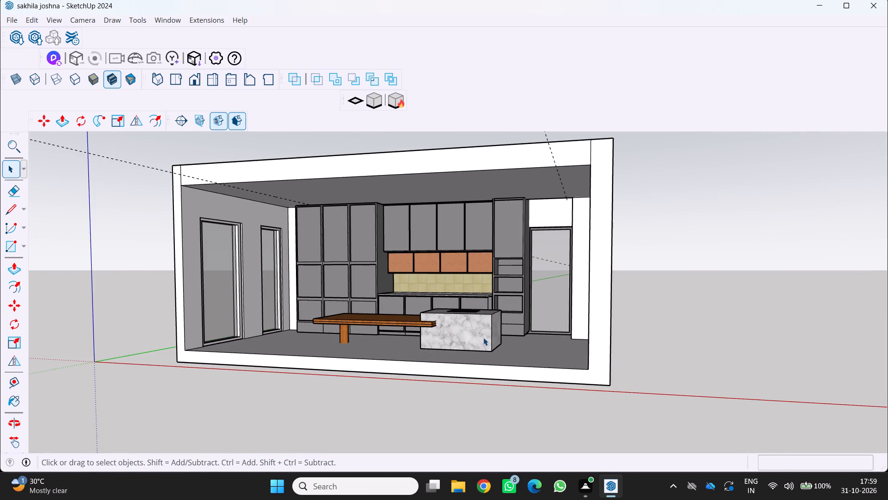
pyautogui.moveTo(483, 337); pyautogui.dragTo(430, 351, button='middle')
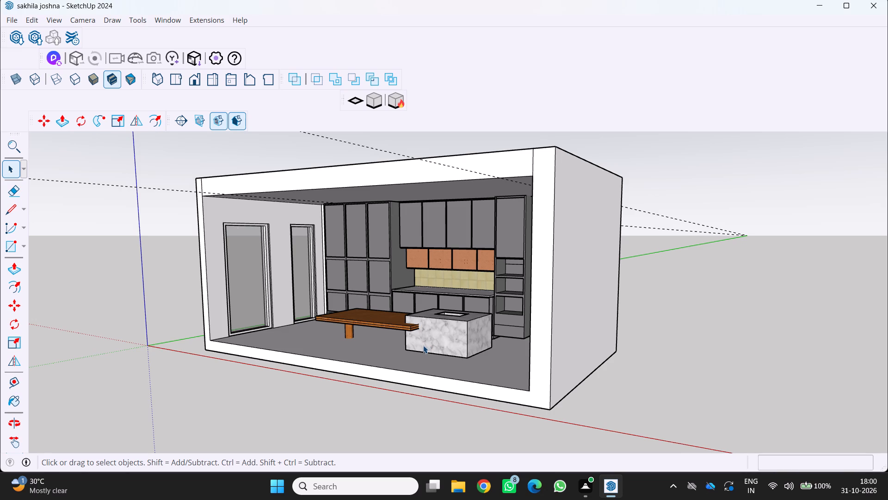
pyautogui.moveTo(435, 356); pyautogui.dragTo(500, 375, button='middle')
pyautogui.scroll(1, 471, 375)
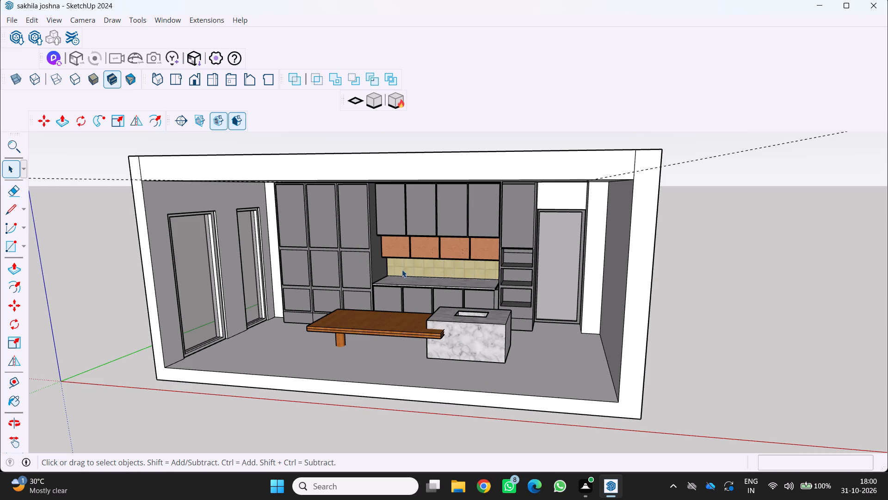
# Repaint the tiled backsplash behind the counter with the light grey marble from the Stone materials.
pyautogui.scroll(7, 412, 270)
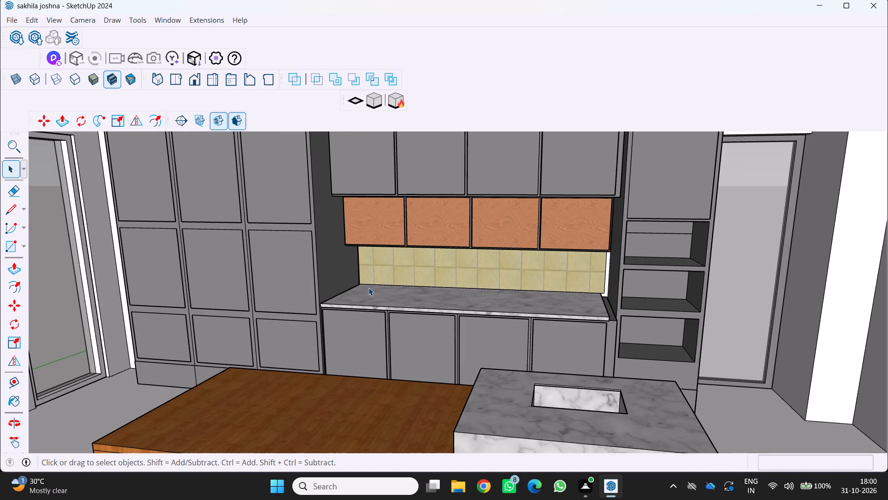
pyautogui.click(447, 262)
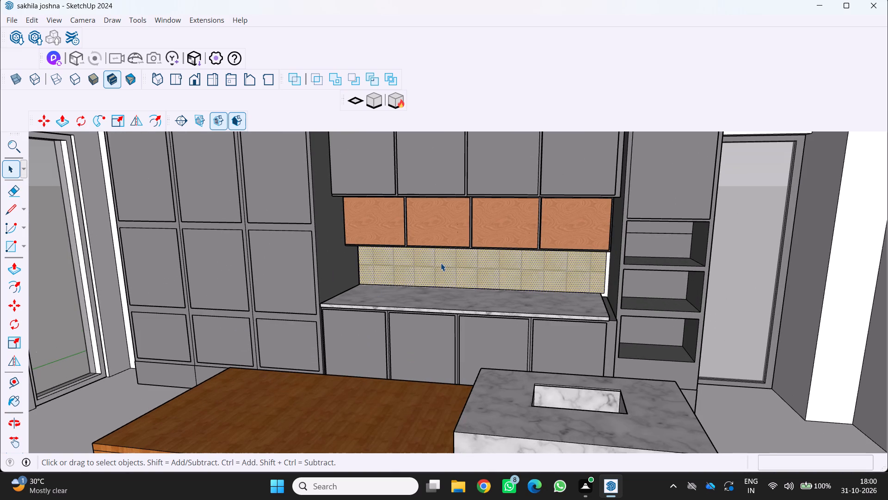
pyautogui.press('b')
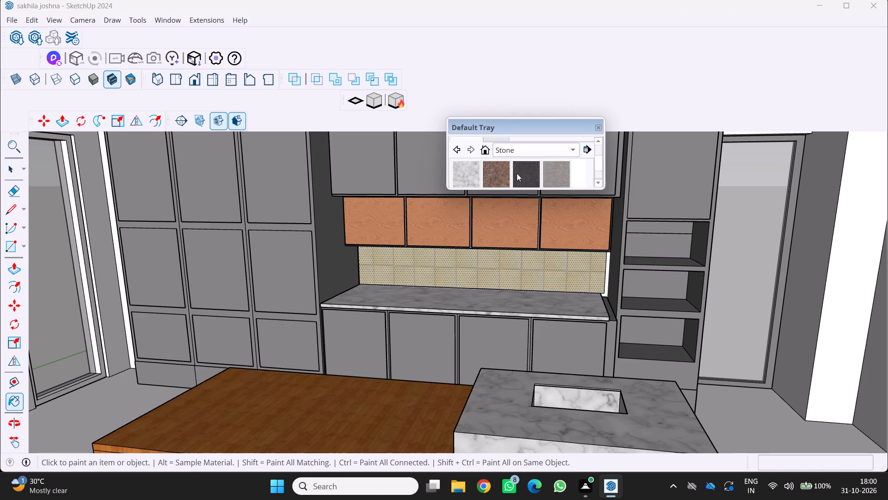
pyautogui.click(469, 178)
pyautogui.scroll(3, 460, 275)
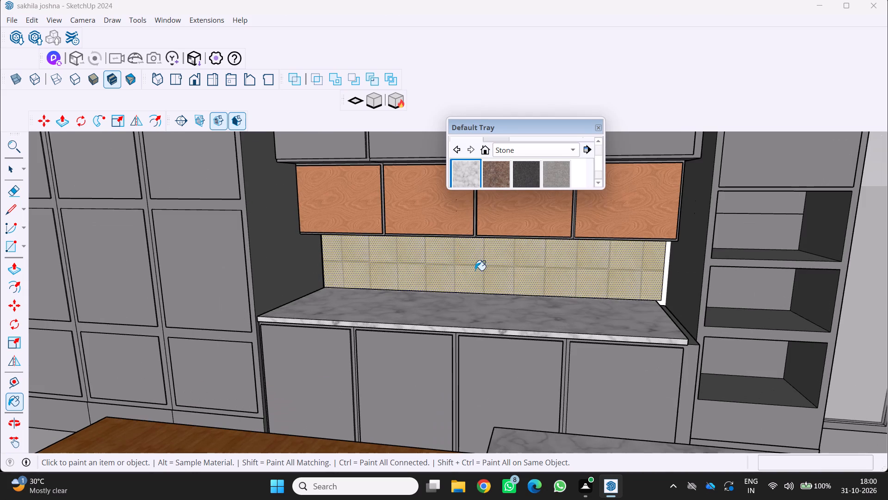
pyautogui.click(476, 270)
# Examine the marble backsplash up close and together with the cabinets, table and island.
pyautogui.scroll(-5, 485, 264)
pyautogui.moveTo(484, 266); pyautogui.dragTo(457, 257, button='middle')
pyautogui.scroll(1, 480, 266)
pyautogui.middleClick(457, 257)
pyautogui.scroll(11, 570, 275)
pyautogui.moveTo(616, 266); pyautogui.dragTo(631, 314, button='middle')
pyautogui.scroll(-11, 631, 314)
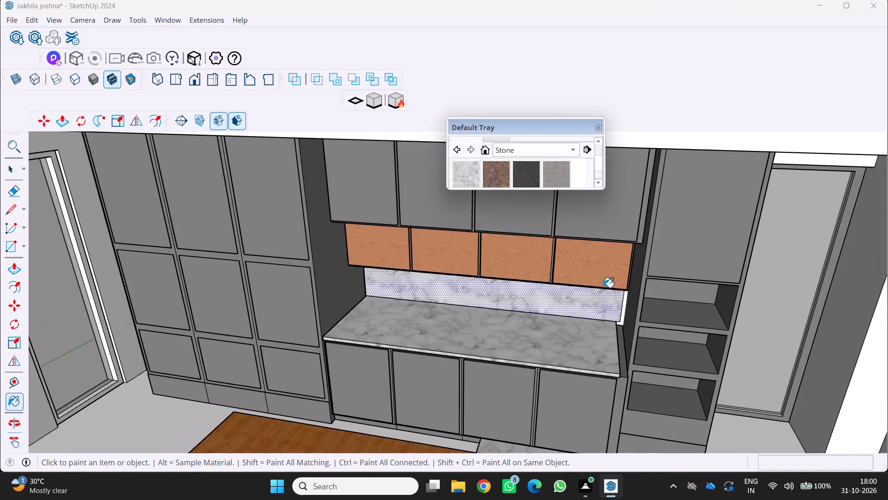
pyautogui.scroll(-11, 603, 287)
pyautogui.scroll(1, 582, 284)
pyautogui.moveTo(582, 284); pyautogui.dragTo(577, 219, button='middle')
pyautogui.scroll(2, 588, 272)
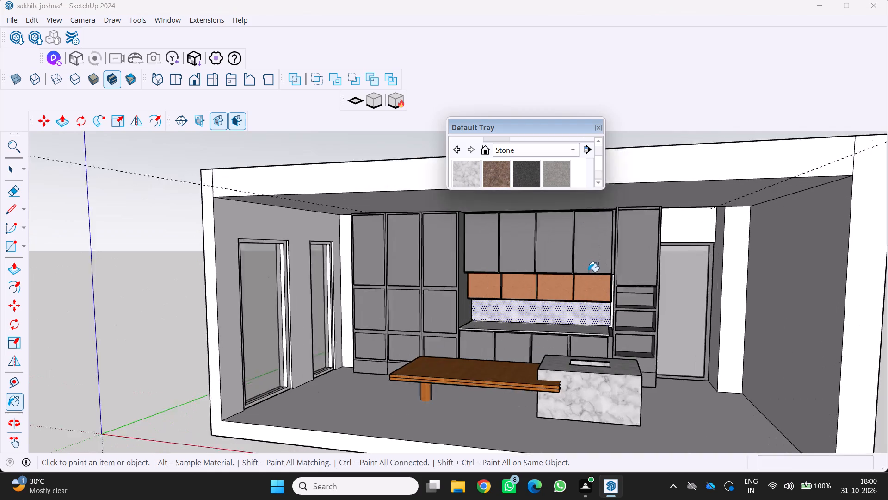
pyautogui.scroll(1, 588, 272)
pyautogui.moveTo(589, 271); pyautogui.dragTo(547, 257, button='middle')
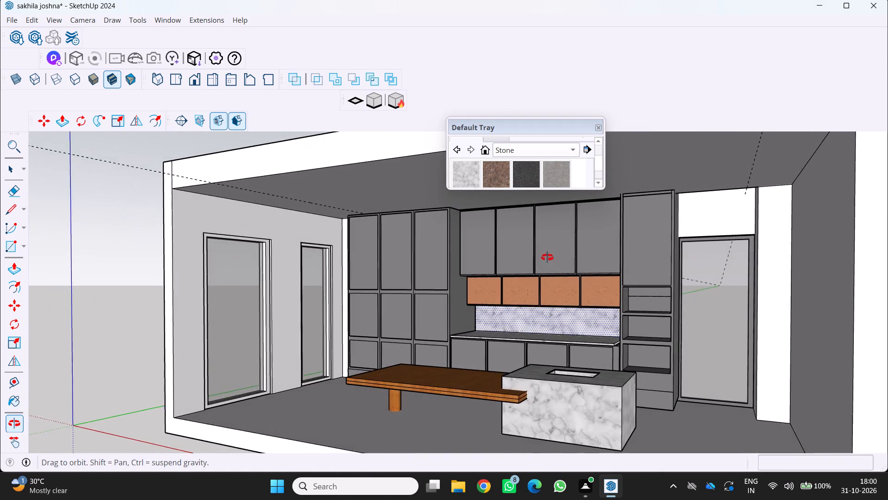
pyautogui.moveTo(547, 257); pyautogui.dragTo(604, 282, button='middle')
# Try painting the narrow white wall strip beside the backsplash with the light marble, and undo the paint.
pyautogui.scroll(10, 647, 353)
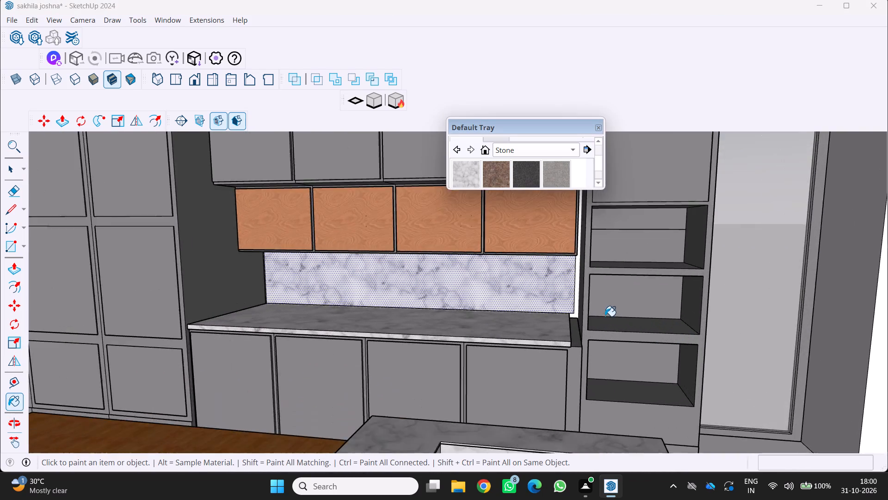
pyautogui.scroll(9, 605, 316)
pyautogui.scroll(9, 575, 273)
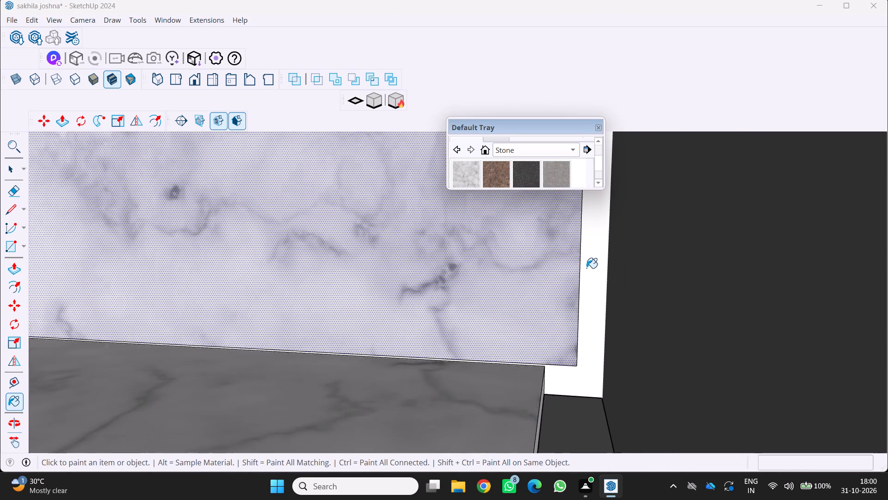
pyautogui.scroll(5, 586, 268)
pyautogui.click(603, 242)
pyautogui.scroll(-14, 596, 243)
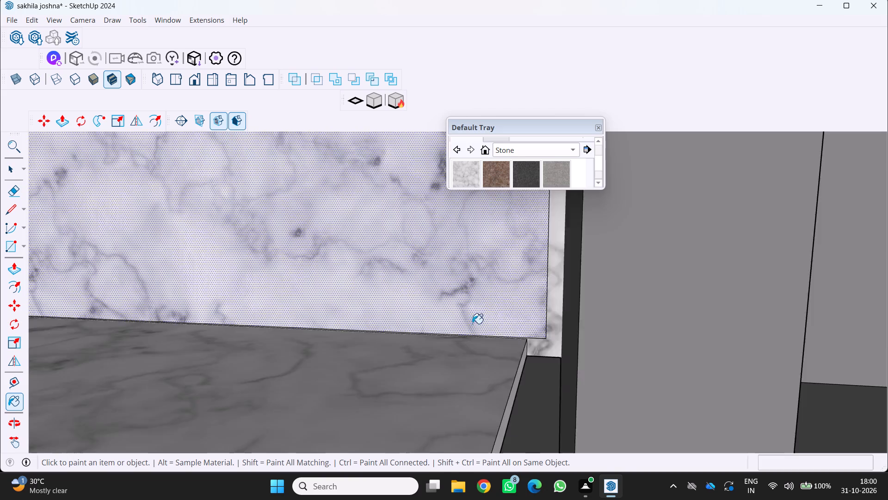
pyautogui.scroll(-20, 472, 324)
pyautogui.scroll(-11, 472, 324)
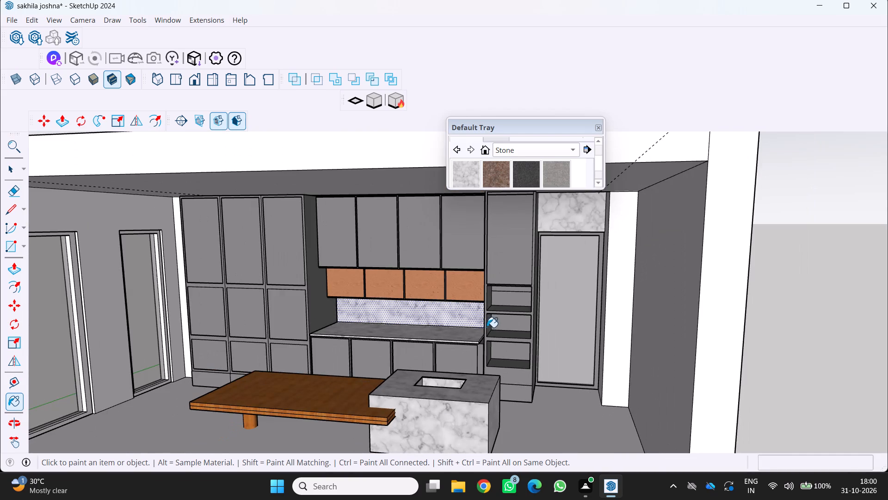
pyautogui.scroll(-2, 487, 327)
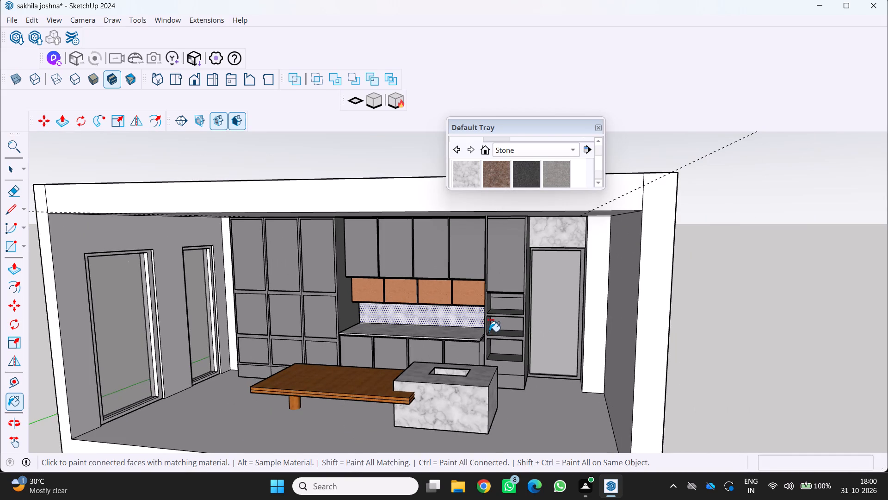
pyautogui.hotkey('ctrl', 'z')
# Examine the white wall strip between the backsplash and the open-shelf cabinet, and the room's front.
pyautogui.scroll(6, 473, 321)
pyautogui.moveTo(485, 320); pyautogui.dragTo(555, 355, button='middle')
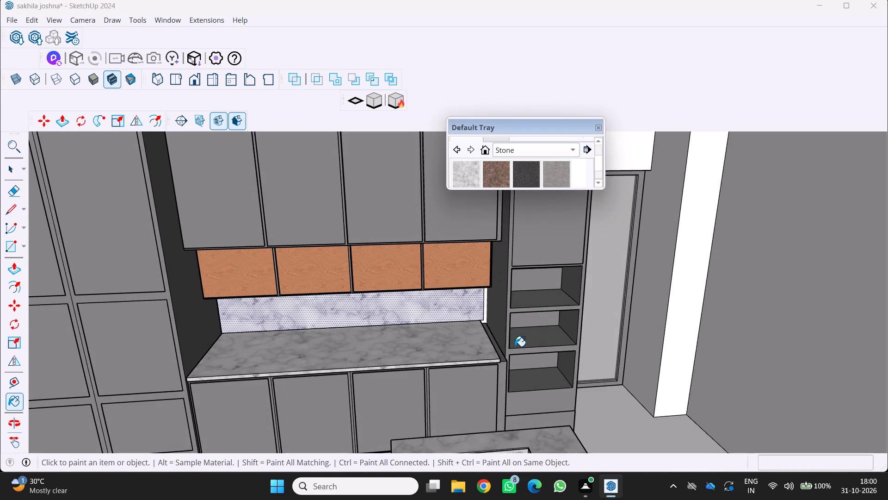
pyautogui.scroll(3, 514, 346)
pyautogui.moveTo(506, 346); pyautogui.dragTo(465, 337, button='middle')
pyautogui.middleClick(465, 337)
pyautogui.scroll(-10, 499, 320)
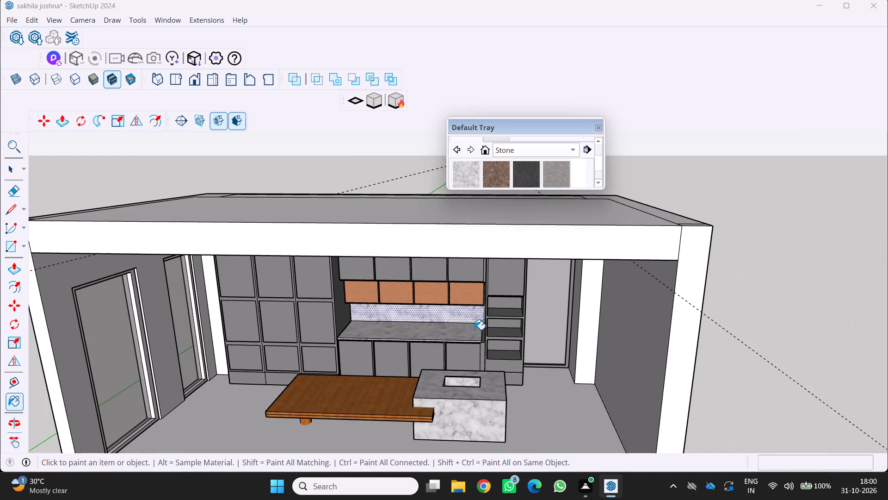
# Draw a vertical line about 1.9' up the cabinet-side edge of the white wall above the door, continuing to the ceiling edge.
pyautogui.press('l')
pyautogui.scroll(3, 528, 309)
pyautogui.moveTo(512, 305); pyautogui.dragTo(424, 300, button='middle')
pyautogui.scroll(3, 488, 257)
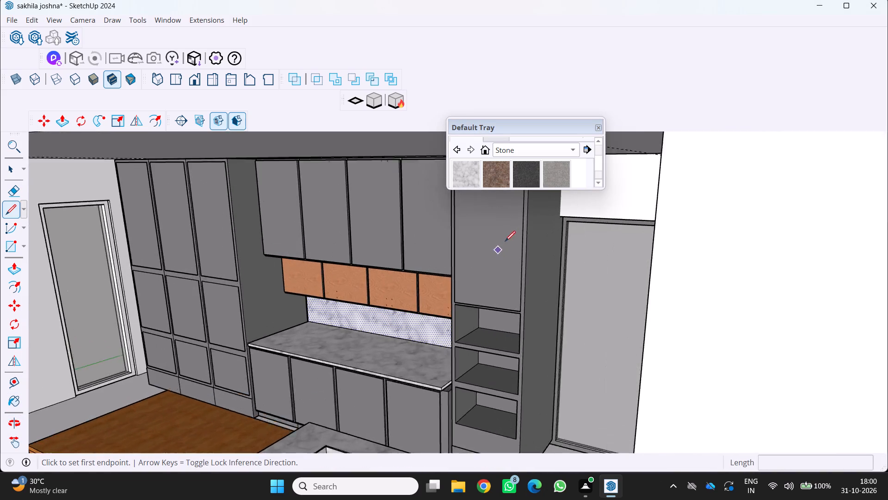
pyautogui.scroll(4, 505, 241)
pyautogui.scroll(-1, 558, 232)
pyautogui.scroll(-9, 634, 196)
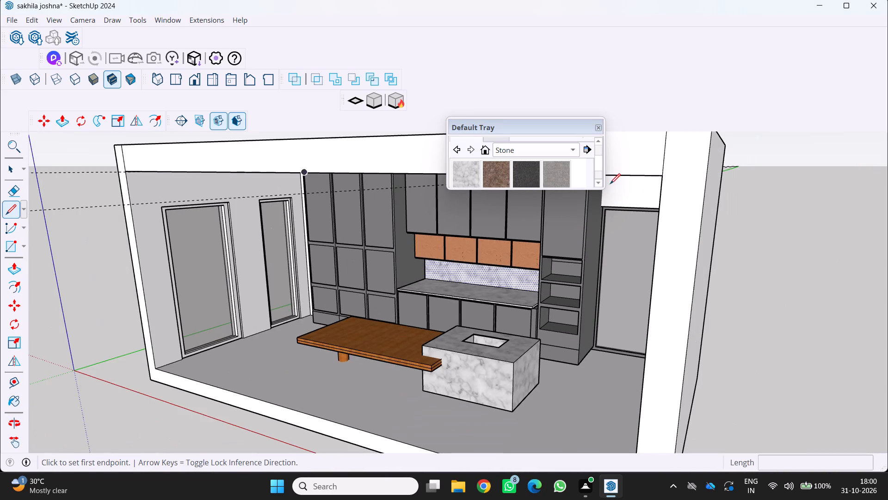
pyautogui.moveTo(624, 194); pyautogui.dragTo(648, 212, button='middle')
pyautogui.scroll(1, 694, 156)
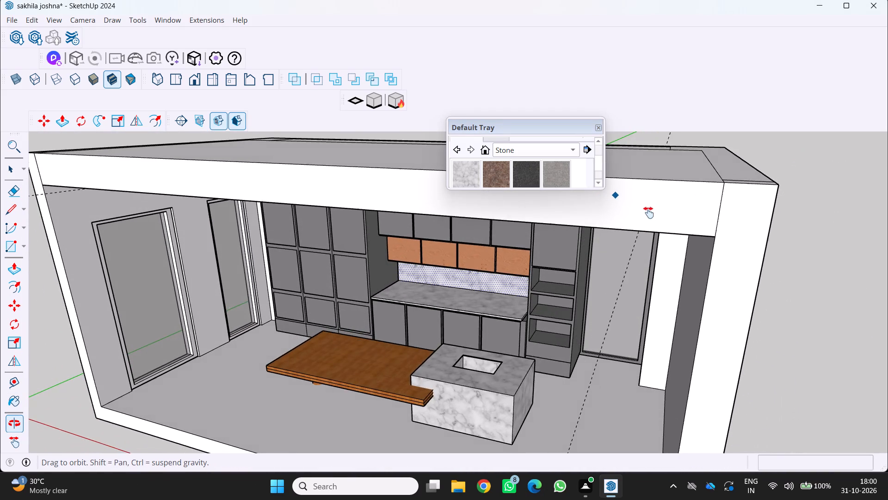
pyautogui.moveTo(648, 212); pyautogui.dragTo(567, 299, button='middle')
pyautogui.keyDown('shift'); pyautogui.scroll(-3, 567, 299); pyautogui.keyUp('shift')
pyautogui.middleClick(567, 299)
pyautogui.moveTo(545, 317); pyautogui.dragTo(586, 236, button='middle')
pyautogui.scroll(1, 546, 317)
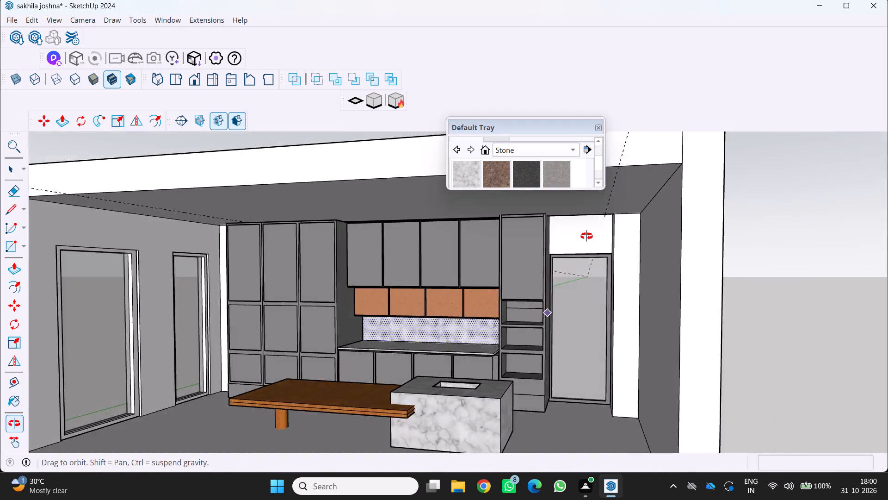
pyautogui.moveTo(586, 236); pyautogui.dragTo(627, 244, button='middle')
pyautogui.scroll(5, 570, 230)
pyautogui.moveTo(558, 223); pyautogui.dragTo(518, 201, button='middle')
pyautogui.scroll(12, 531, 210)
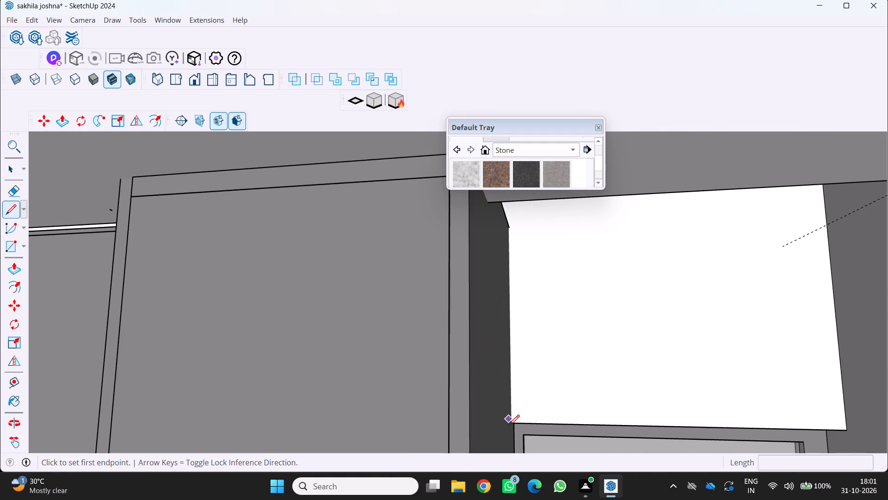
pyautogui.moveTo(513, 425); pyautogui.dragTo(512, 419)
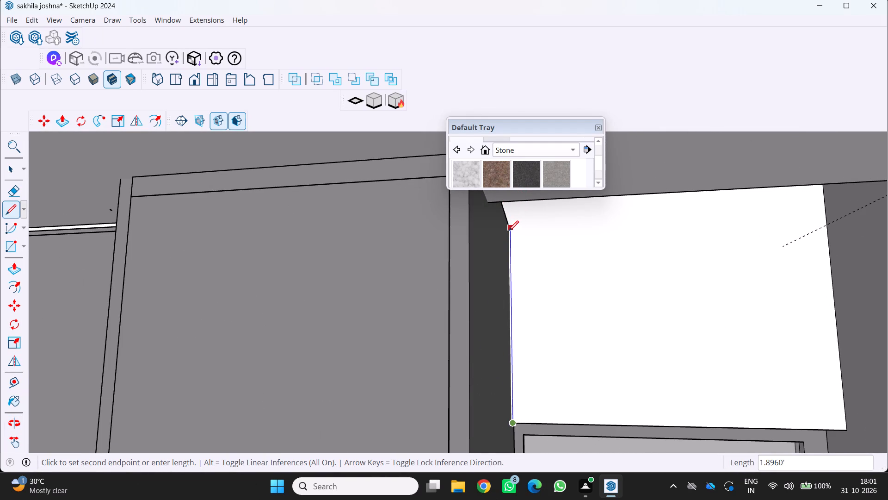
pyautogui.click(508, 231)
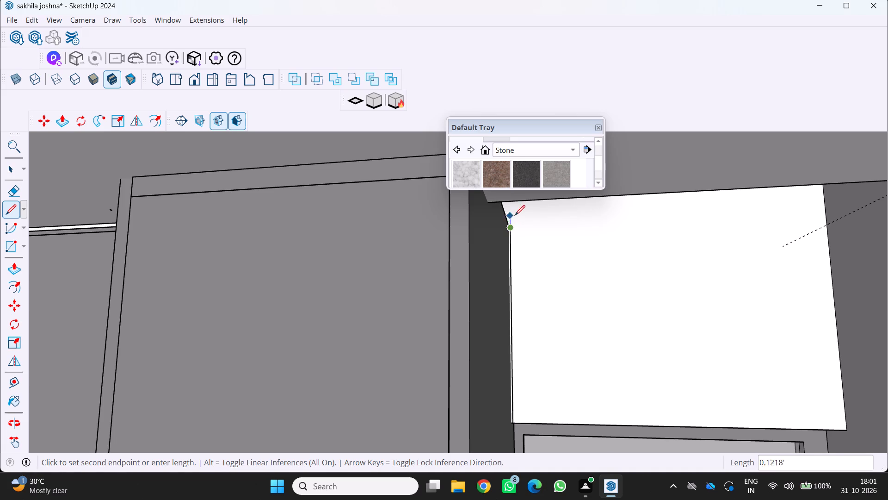
pyautogui.scroll(3, 506, 213)
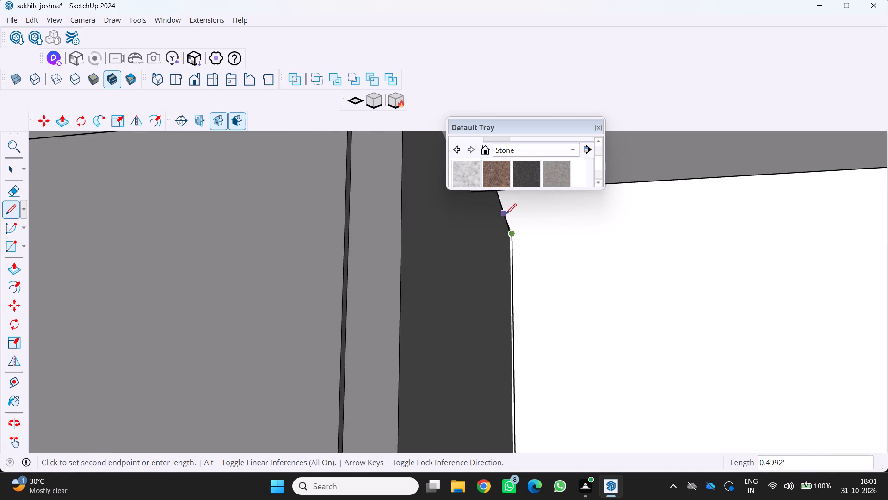
pyautogui.scroll(3, 506, 214)
pyautogui.moveTo(498, 236); pyautogui.dragTo(500, 250, button='middle')
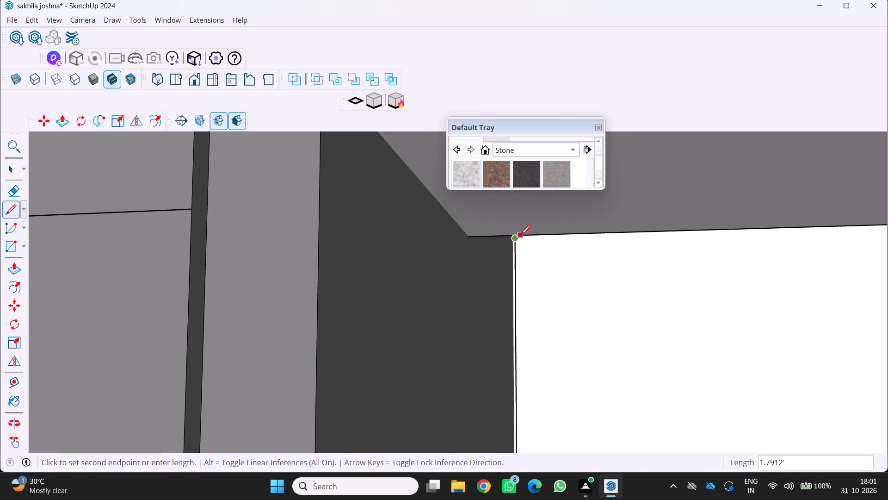
pyautogui.click(515, 237)
pyautogui.scroll(-9, 505, 258)
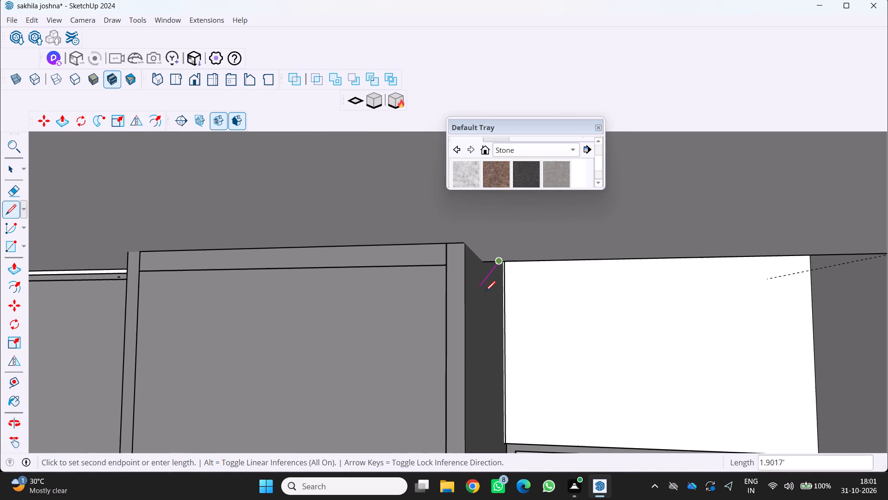
pyautogui.press('space')
# Examine the upper cabinets and their junction with the ceiling, then the whole room through its open front.
pyautogui.scroll(-6, 490, 294)
pyautogui.moveTo(406, 331); pyautogui.dragTo(503, 321, button='middle')
pyautogui.scroll(-3, 503, 321)
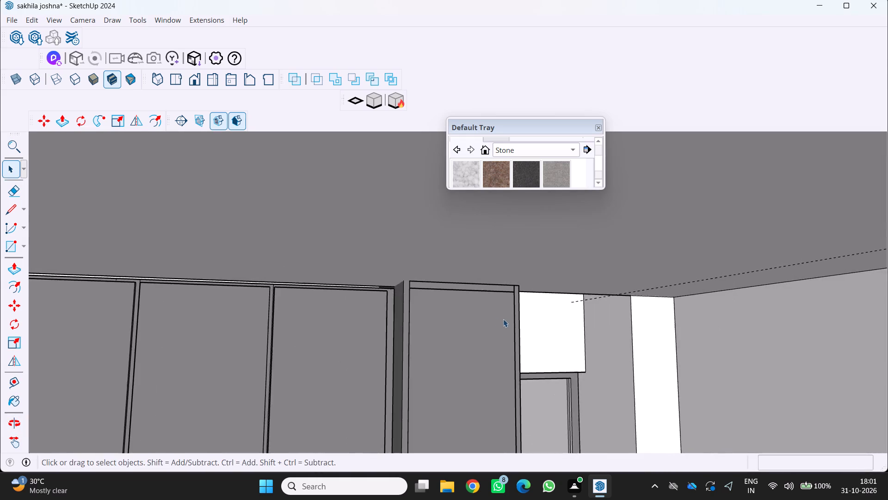
pyautogui.scroll(-6, 503, 319)
pyautogui.moveTo(406, 341); pyautogui.dragTo(398, 290, button='middle')
pyautogui.scroll(5, 401, 335)
pyautogui.moveTo(381, 367); pyautogui.dragTo(389, 282, button='middle')
pyautogui.scroll(2, 382, 300)
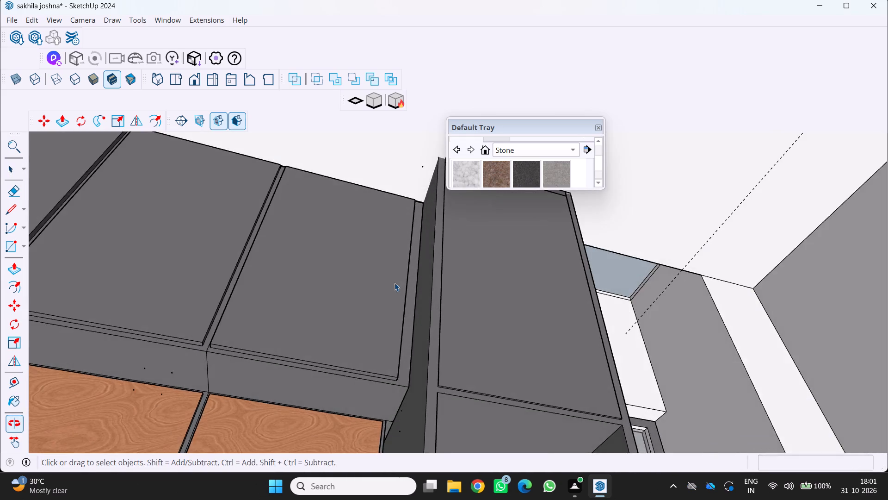
pyautogui.scroll(-7, 394, 294)
pyautogui.scroll(-20, 395, 333)
pyautogui.scroll(-4, 395, 333)
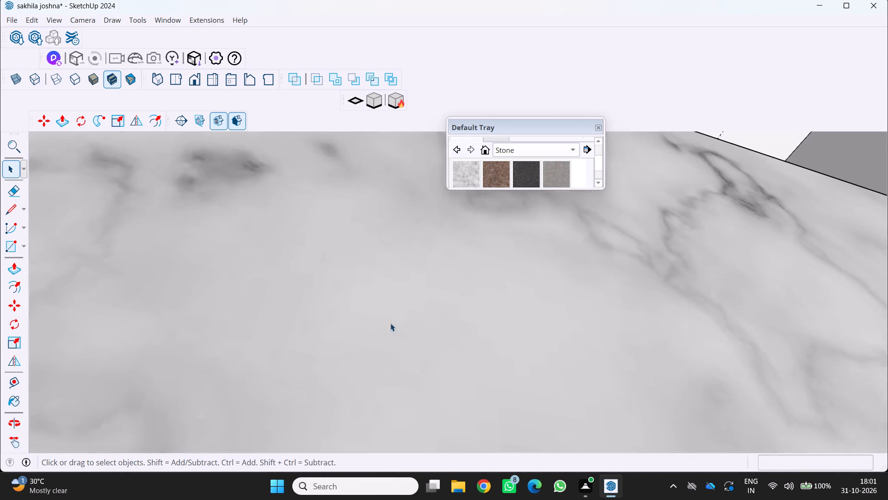
pyautogui.scroll(-20, 390, 323)
pyautogui.scroll(-5, 390, 323)
pyautogui.scroll(-12, 502, 312)
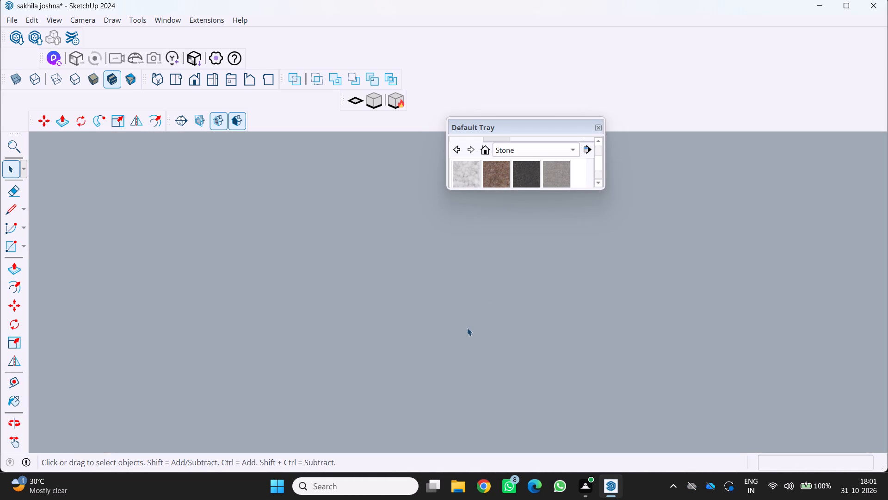
pyautogui.scroll(-6, 467, 328)
pyautogui.moveTo(468, 312); pyautogui.dragTo(440, 337, button='middle')
pyautogui.scroll(-7, 447, 306)
pyautogui.scroll(-10, 541, 253)
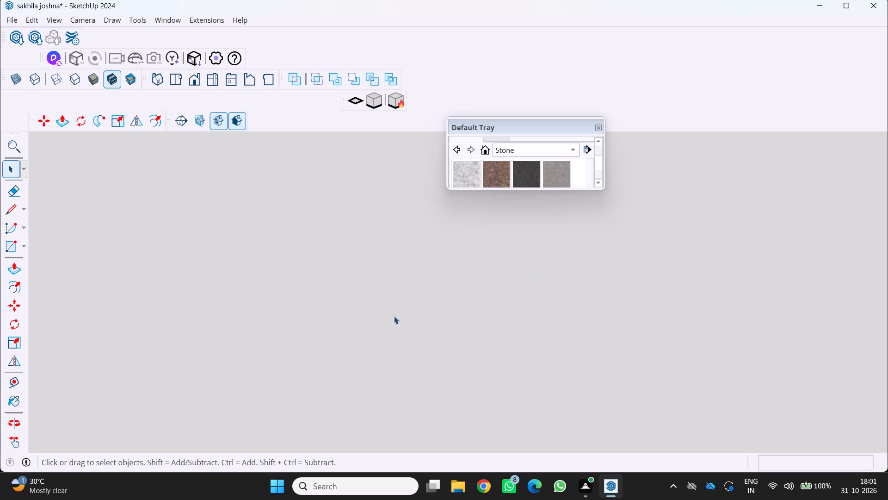
pyautogui.scroll(-17, 394, 316)
pyautogui.moveTo(434, 317); pyautogui.dragTo(337, 343, button='middle')
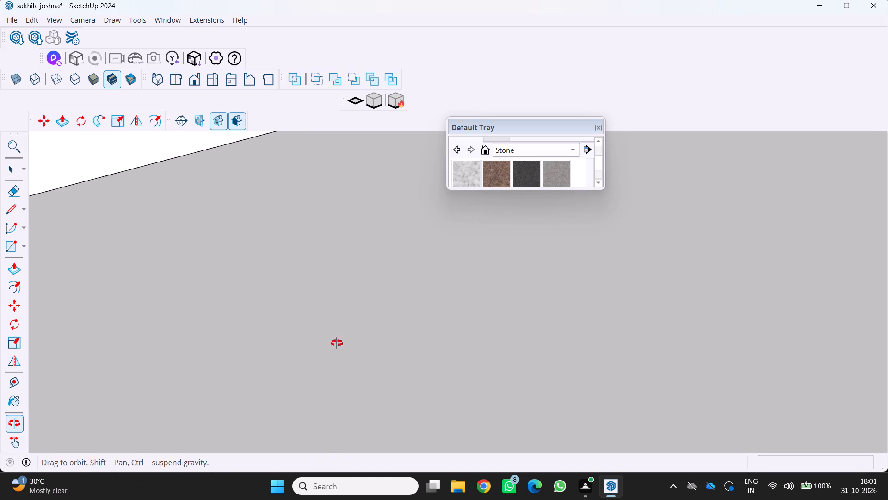
pyautogui.moveTo(337, 343); pyautogui.dragTo(348, 340, button='middle')
pyautogui.moveTo(351, 340); pyautogui.dragTo(400, 365, button='middle')
pyautogui.scroll(-19, 399, 365)
pyautogui.middleClick(400, 365)
pyautogui.scroll(1, 393, 331)
pyautogui.moveTo(394, 331); pyautogui.dragTo(381, 353, button='middle')
pyautogui.moveTo(381, 350); pyautogui.dragTo(386, 350, button='middle')
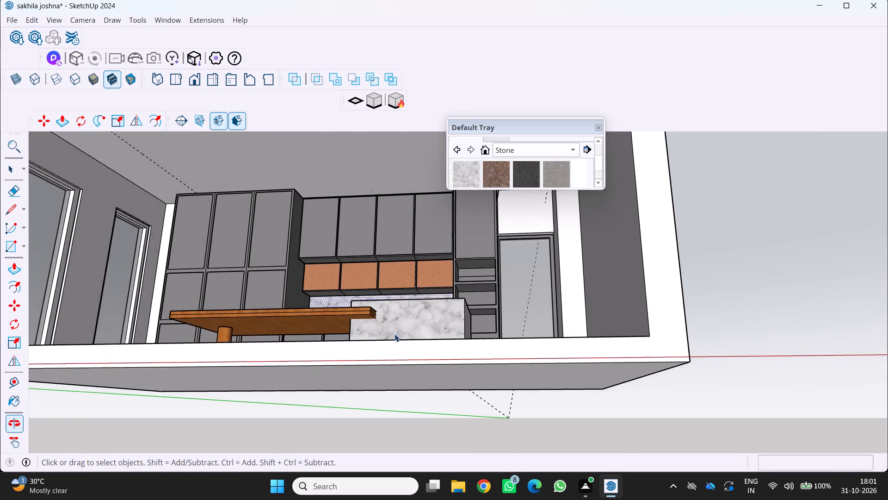
# Paint the narrow white wall strip beside the backsplash with the light marble from the Stone materials.
pyautogui.scroll(6, 405, 323)
pyautogui.moveTo(420, 306); pyautogui.dragTo(438, 350, button='middle')
pyautogui.middleClick(438, 350)
pyautogui.scroll(13, 438, 350)
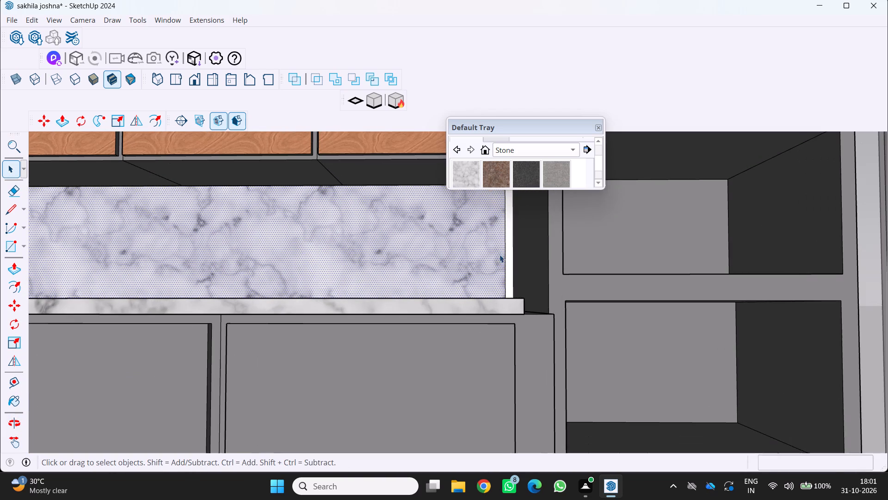
pyautogui.click(462, 173)
pyautogui.scroll(6, 511, 263)
pyautogui.moveTo(523, 268); pyautogui.dragTo(506, 282, button='middle')
pyautogui.middleClick(506, 282)
pyautogui.scroll(11, 518, 275)
pyautogui.click(529, 248)
pyautogui.scroll(-2, 523, 256)
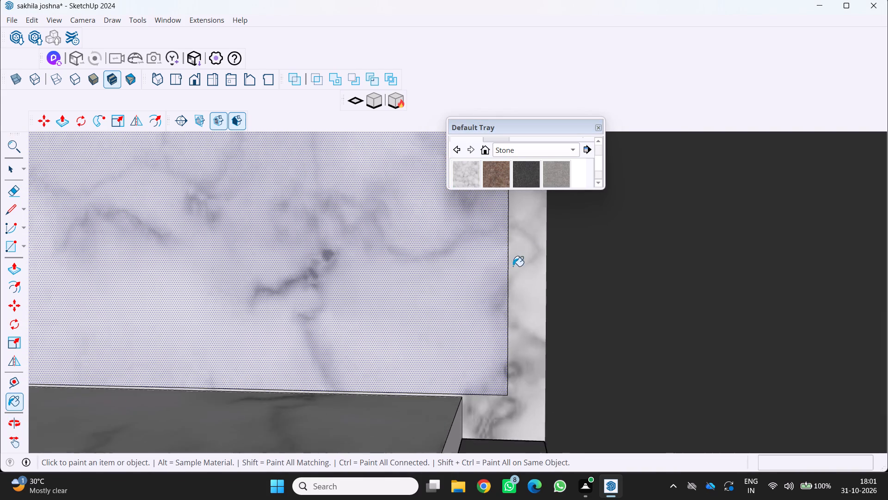
# Examine the marble-painted wall areas around the backsplash and above the door from the room's front.
pyautogui.scroll(-20, 513, 266)
pyautogui.scroll(-7, 513, 266)
pyautogui.moveTo(444, 340); pyautogui.dragTo(440, 342, button='middle')
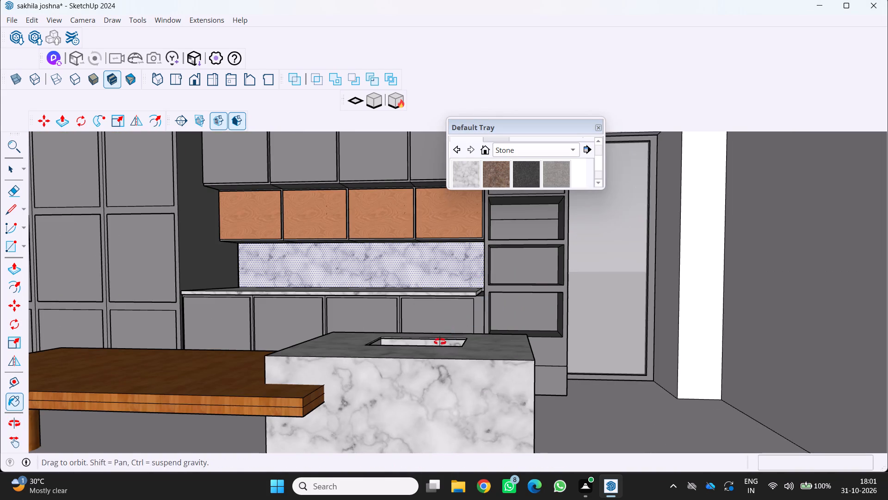
pyautogui.moveTo(440, 342); pyautogui.dragTo(433, 347, button='middle')
pyautogui.scroll(-6, 436, 344)
pyautogui.middleClick(432, 347)
pyautogui.scroll(-3, 446, 313)
pyautogui.moveTo(446, 314); pyautogui.dragTo(453, 322, button='middle')
pyautogui.middleClick(453, 322)
pyautogui.moveTo(467, 311); pyautogui.dragTo(468, 311, button='middle')
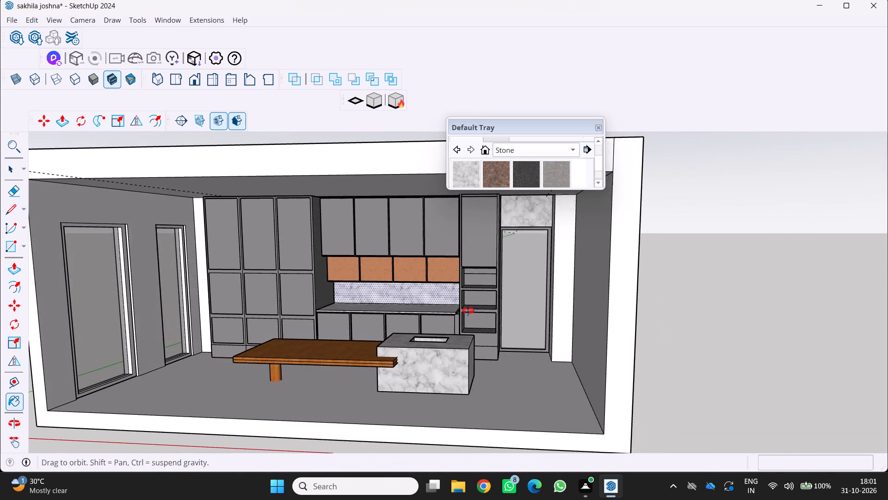
# Undo the marble paint on the wall area above the door.
pyautogui.moveTo(468, 311); pyautogui.dragTo(512, 308, button='middle')
pyautogui.scroll(1, 512, 308)
pyautogui.middleClick(512, 308)
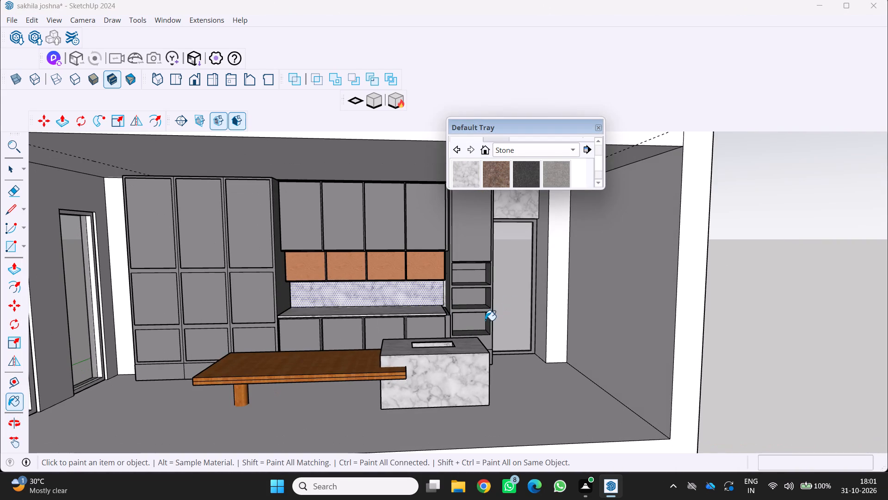
pyautogui.scroll(-5, 518, 308)
pyautogui.moveTo(499, 314); pyautogui.dragTo(452, 320, button='middle')
pyautogui.middleClick(452, 320)
pyautogui.middleClick(452, 320)
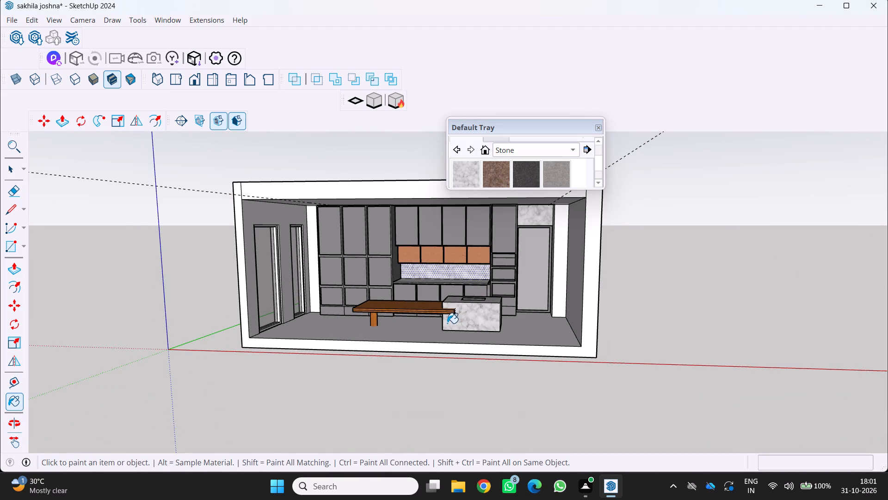
pyautogui.hotkey('ctrl', 'z')
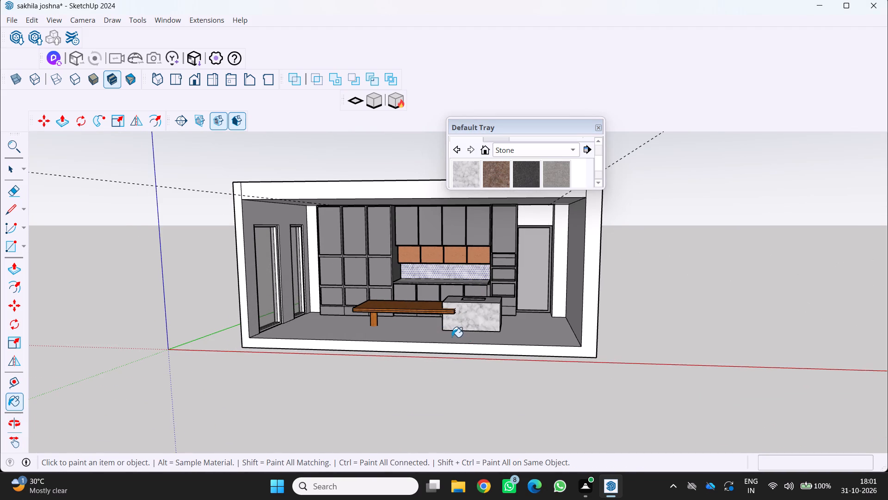
pyautogui.press('Escape')
# Examine the ceiling and the tall cabinets' top edges through the room's open front, from low and frontal angles.
pyautogui.moveTo(442, 337); pyautogui.dragTo(449, 298, button='middle')
pyautogui.middleClick(448, 298)
pyautogui.scroll(2, 384, 255)
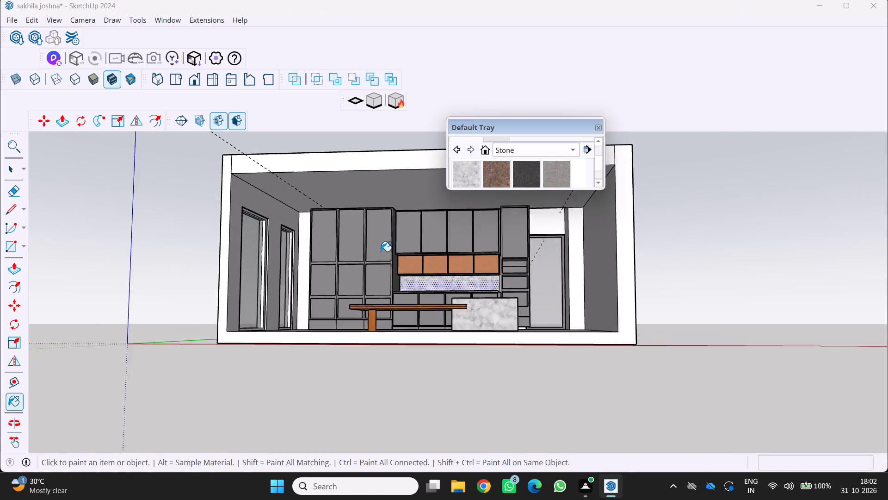
pyautogui.scroll(1, 381, 251)
pyautogui.moveTo(380, 249); pyautogui.dragTo(379, 237, button='middle')
pyautogui.scroll(1, 379, 237)
pyautogui.middleClick(379, 237)
pyautogui.scroll(1, 345, 193)
pyautogui.moveTo(334, 193); pyautogui.dragTo(355, 191, button='middle')
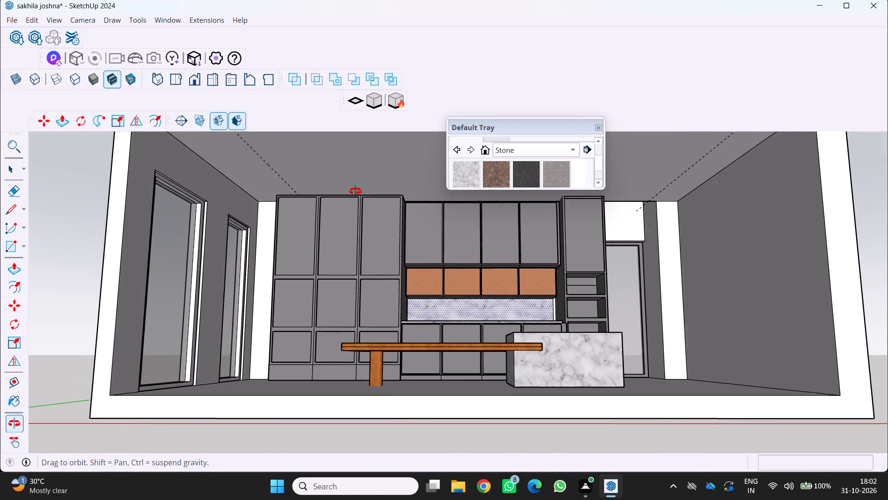
pyautogui.moveTo(355, 191); pyautogui.dragTo(359, 191, button='middle')
pyautogui.middleClick(359, 192)
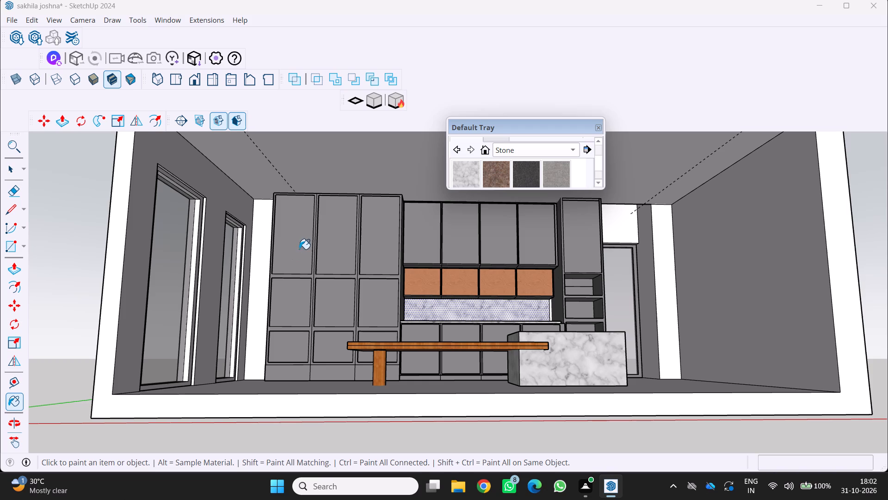
pyautogui.scroll(-3, 265, 221)
pyautogui.moveTo(253, 194); pyautogui.dragTo(262, 200, button='middle')
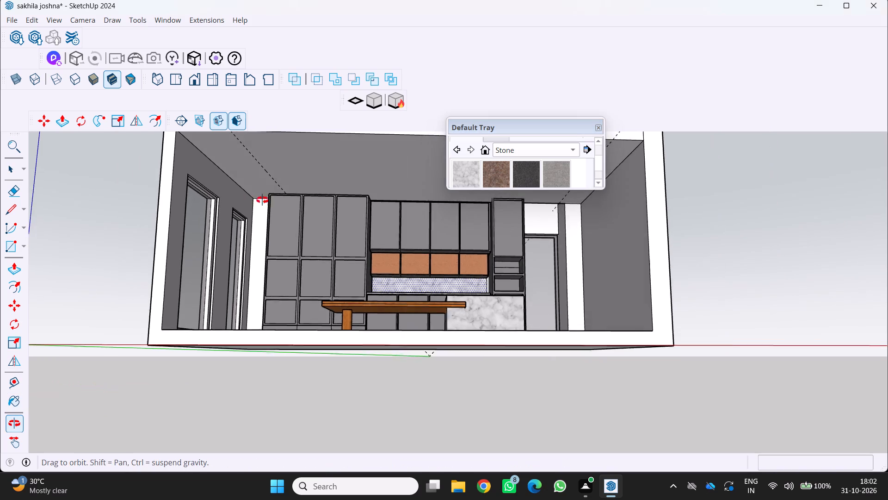
pyautogui.moveTo(262, 200); pyautogui.dragTo(278, 217, button='middle')
pyautogui.middleClick(279, 219)
pyautogui.middleClick(280, 220)
pyautogui.scroll(-2, 280, 220)
pyautogui.moveTo(277, 219); pyautogui.dragTo(278, 200, button='middle')
pyautogui.scroll(-3, 278, 200)
pyautogui.middleClick(277, 202)
pyautogui.scroll(-1, 271, 201)
pyautogui.moveTo(271, 203); pyautogui.dragTo(292, 187, button='middle')
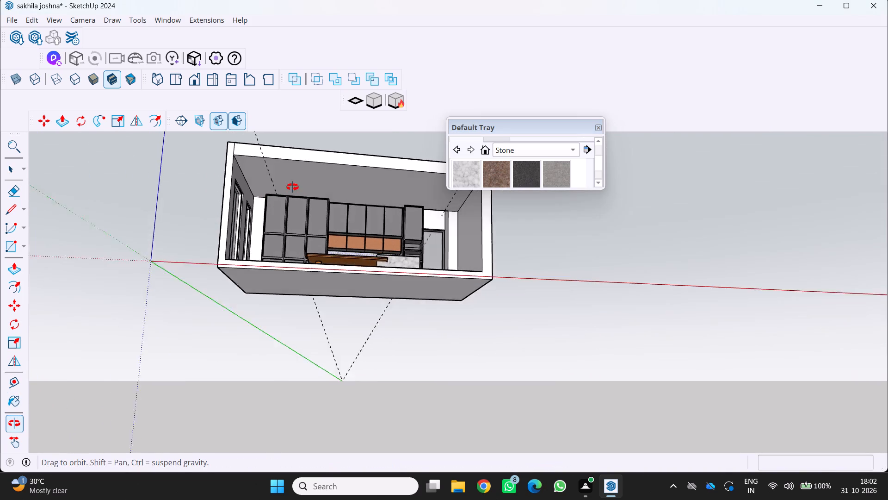
pyautogui.moveTo(292, 187); pyautogui.dragTo(295, 185, button='middle')
pyautogui.middleClick(295, 185)
pyautogui.scroll(-3, 295, 185)
pyautogui.moveTo(282, 182); pyautogui.dragTo(268, 163, button='middle')
pyautogui.scroll(1, 279, 175)
pyautogui.middleClick(268, 165)
pyautogui.scroll(6, 290, 192)
pyautogui.moveTo(289, 204); pyautogui.dragTo(289, 204, button='middle')
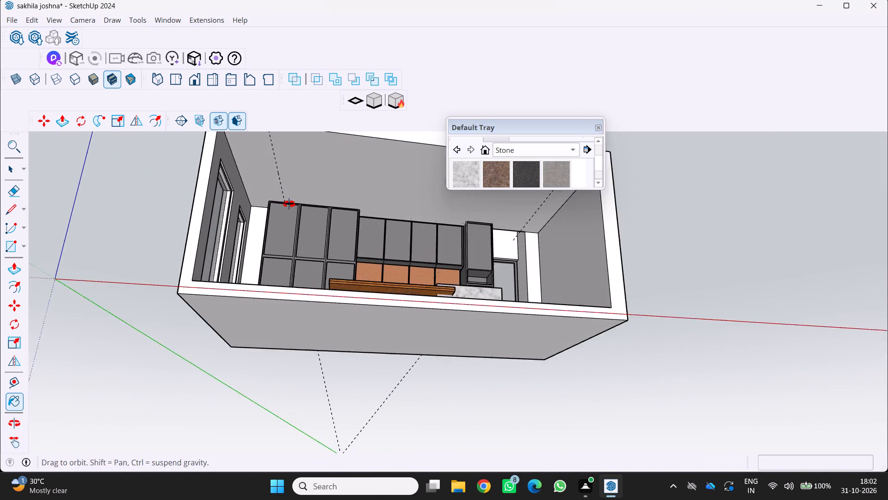
pyautogui.moveTo(289, 204); pyautogui.dragTo(290, 222, button='middle')
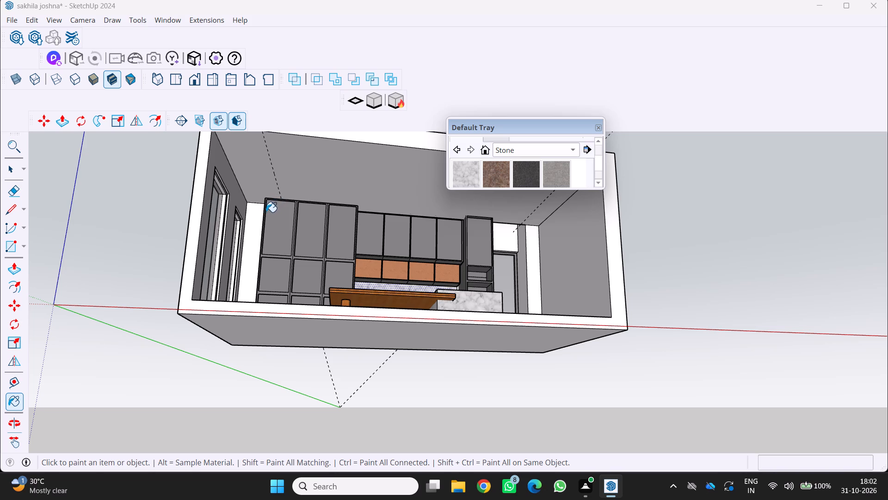
pyautogui.moveTo(271, 206); pyautogui.dragTo(262, 241, button='middle')
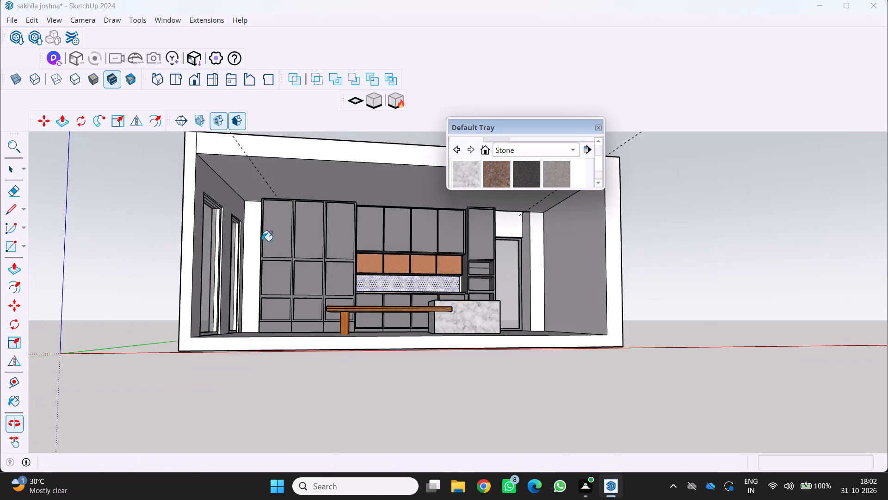
pyautogui.scroll(3, 265, 203)
# Place a guide across the ceiling parallel to its front edge, about 6.8' inward, just ahead of the tall cabinets.
pyautogui.press('space')
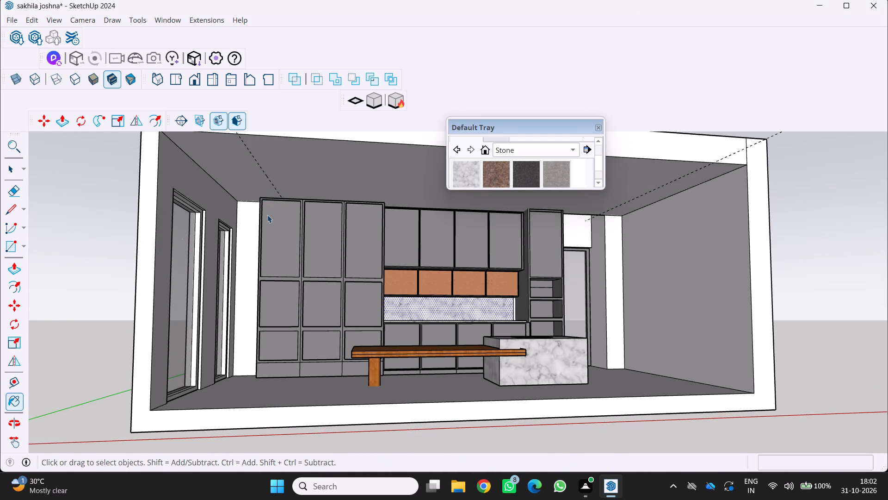
pyautogui.scroll(-4, 267, 216)
pyautogui.scroll(2, 284, 170)
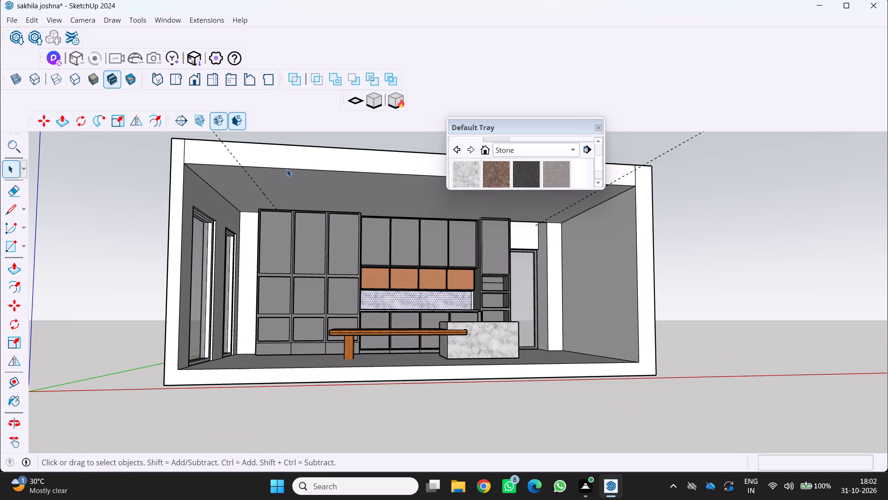
pyautogui.click(287, 169)
pyautogui.press('space')
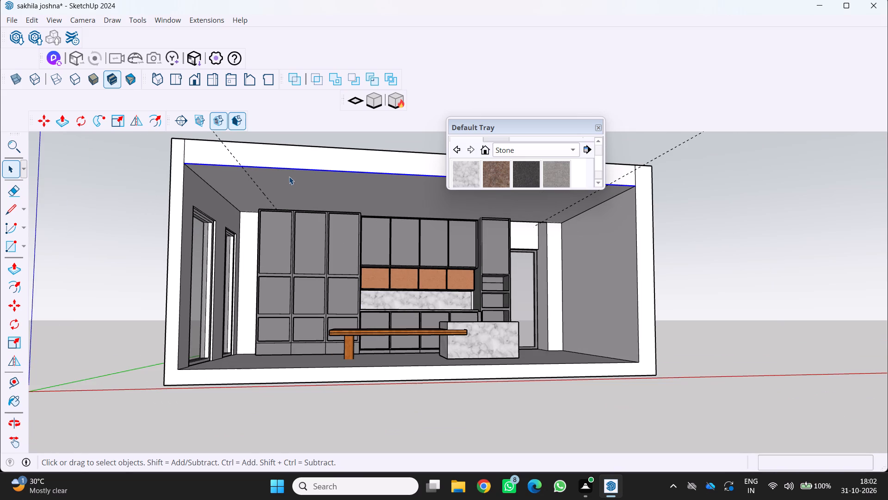
pyautogui.press('t')
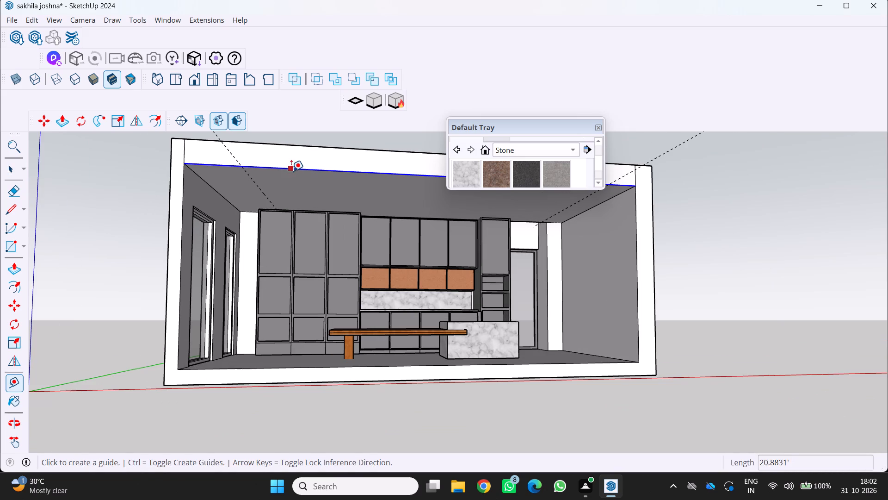
pyautogui.click(291, 171)
pyautogui.scroll(7, 280, 211)
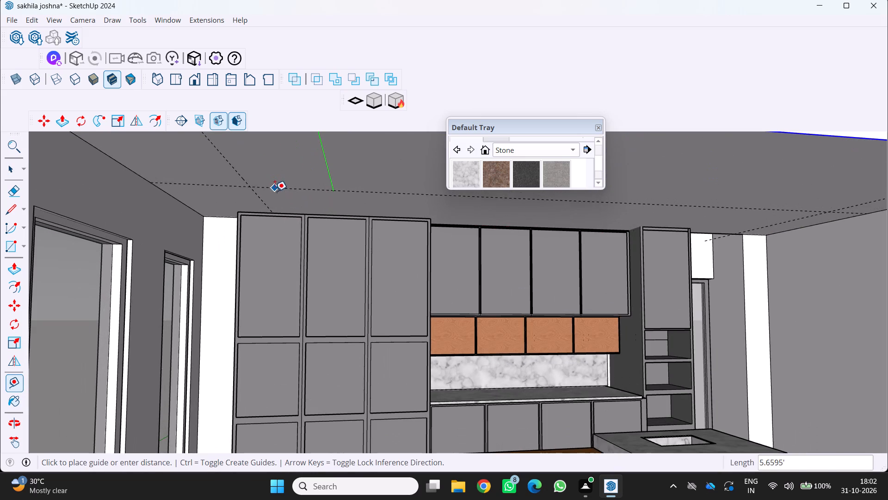
pyautogui.scroll(6, 276, 200)
pyautogui.click(274, 198)
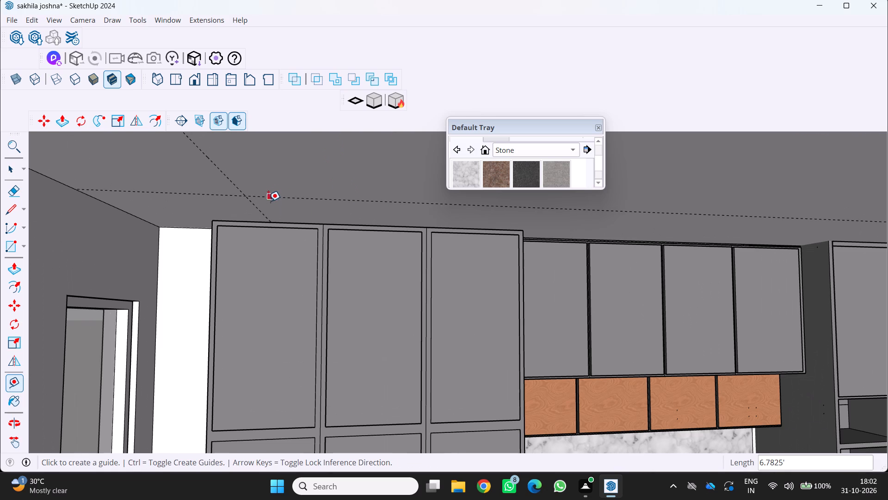
# Draw a small circle on the ceiling, centred where the two guides cross in front of the tall cabinets.
pyautogui.scroll(-9, 265, 208)
pyautogui.moveTo(264, 216); pyautogui.dragTo(239, 210, button='middle')
pyautogui.scroll(1, 264, 216)
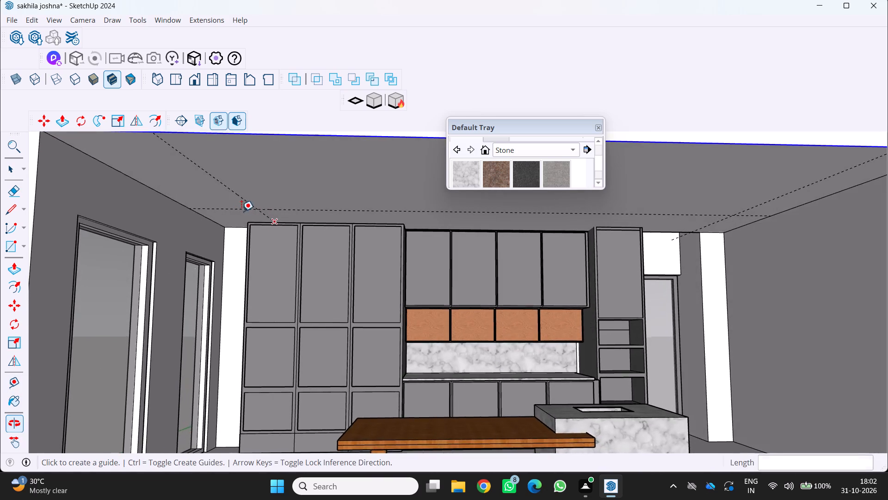
pyautogui.scroll(-4, 248, 213)
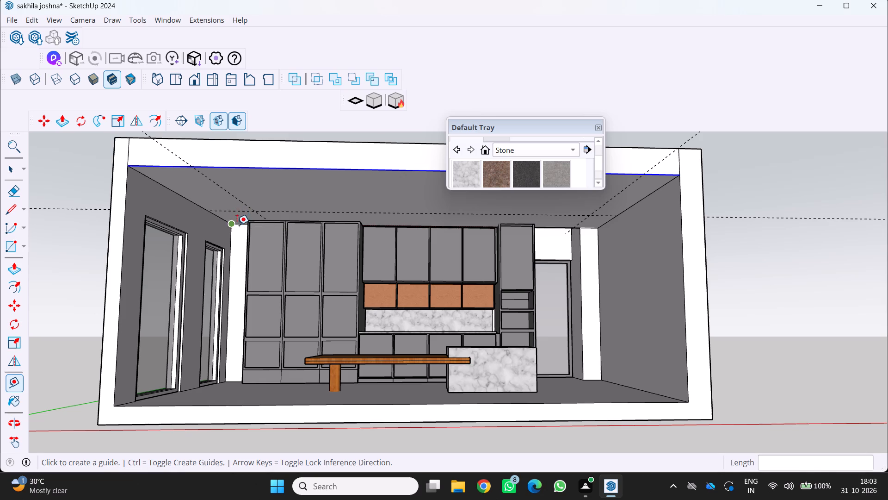
pyautogui.scroll(4, 237, 225)
pyautogui.moveTo(239, 210); pyautogui.dragTo(245, 173, button='middle')
pyautogui.scroll(7, 261, 183)
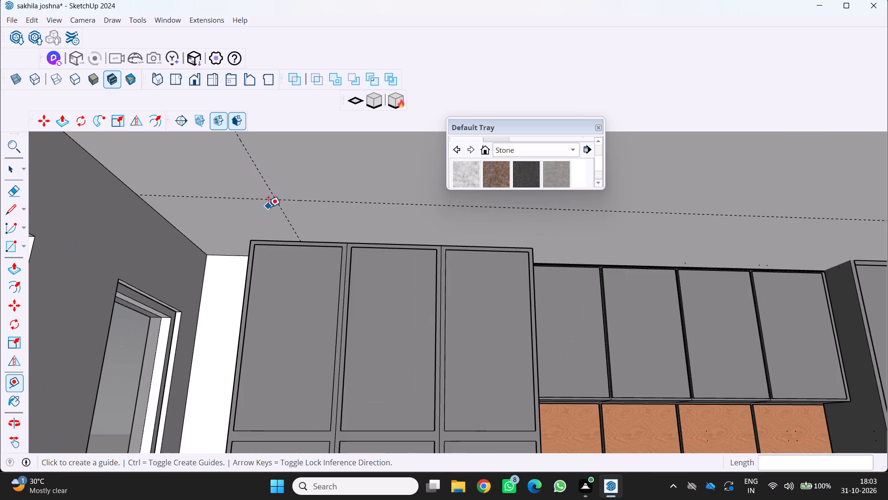
pyautogui.press('c')
pyautogui.scroll(3, 266, 201)
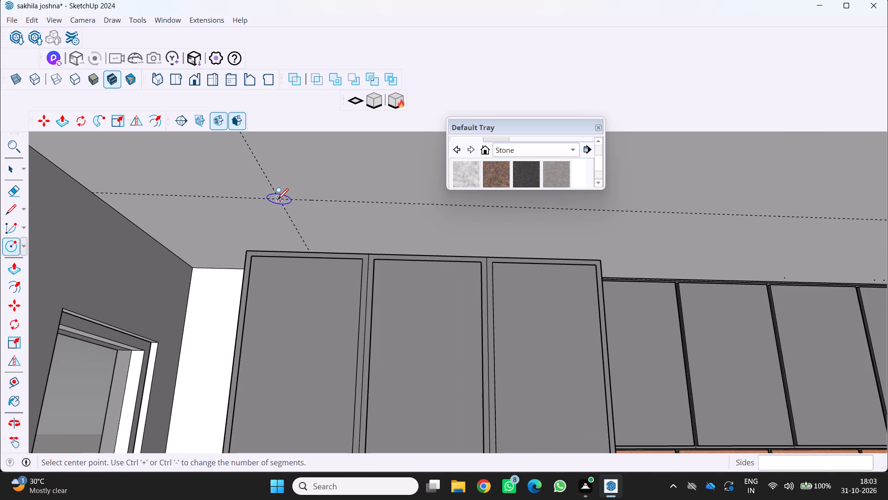
pyautogui.click(277, 199)
pyautogui.scroll(6, 273, 196)
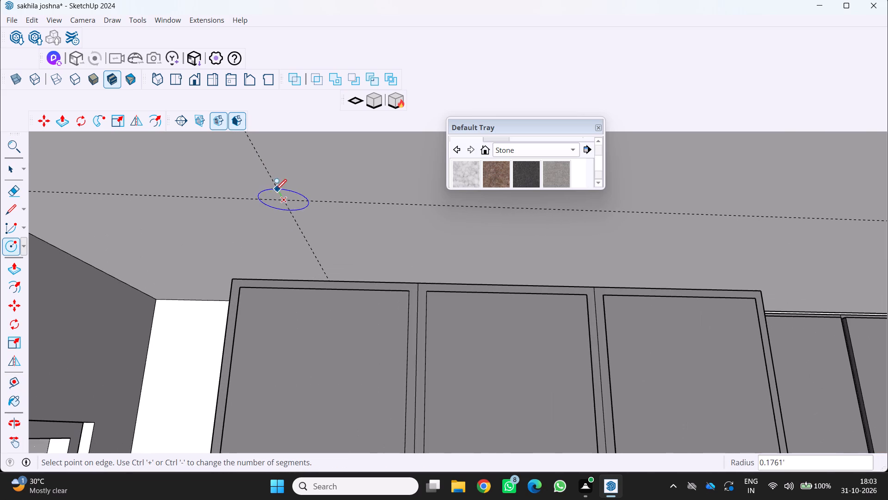
pyautogui.scroll(7, 280, 194)
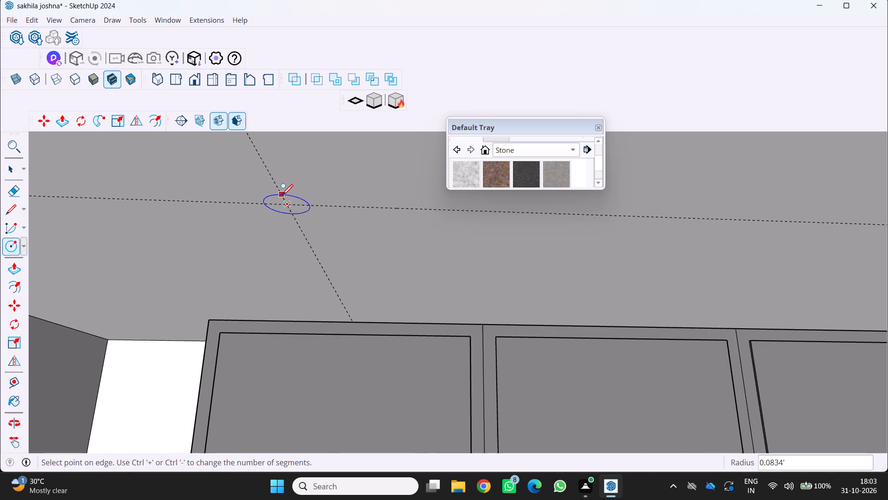
pyautogui.scroll(7, 282, 195)
pyautogui.moveTo(282, 199); pyautogui.dragTo(283, 228, button='middle')
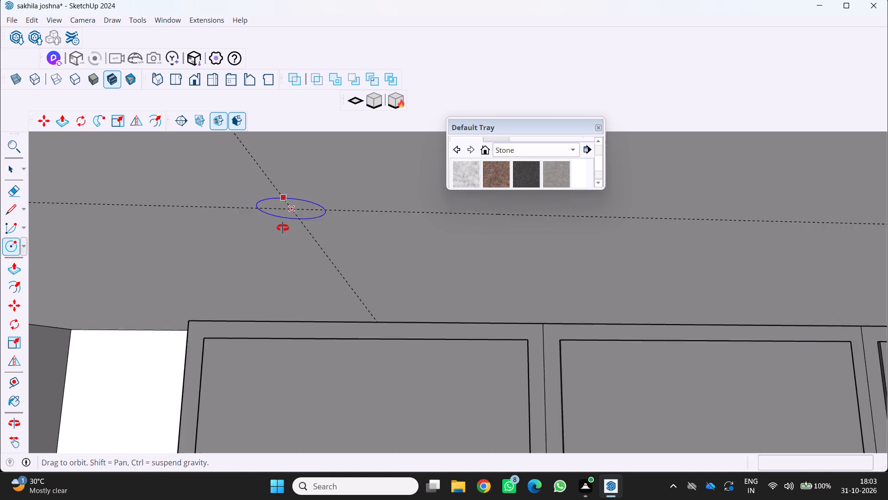
pyautogui.moveTo(283, 228); pyautogui.dragTo(274, 245, button='middle')
pyautogui.middleClick(274, 245)
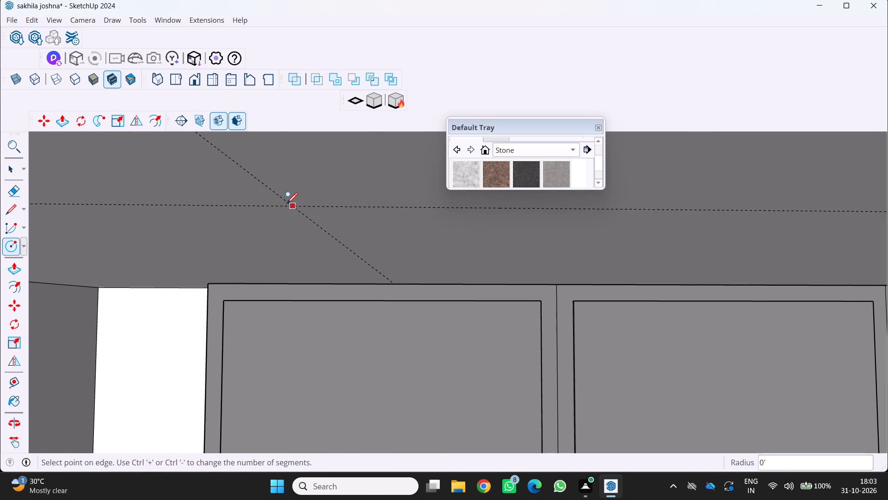
pyautogui.click(289, 196)
# Push/Pull the small ceiling circle about 0.007' into a thin disc.
pyautogui.scroll(1, 272, 224)
pyautogui.moveTo(272, 224); pyautogui.dragTo(278, 183, button='middle')
pyautogui.scroll(3, 285, 220)
pyautogui.moveTo(287, 220); pyautogui.dragTo(292, 206, button='middle')
pyautogui.middleClick(292, 206)
pyautogui.scroll(3, 297, 197)
pyautogui.press('p')
pyautogui.moveTo(302, 199); pyautogui.dragTo(302, 193)
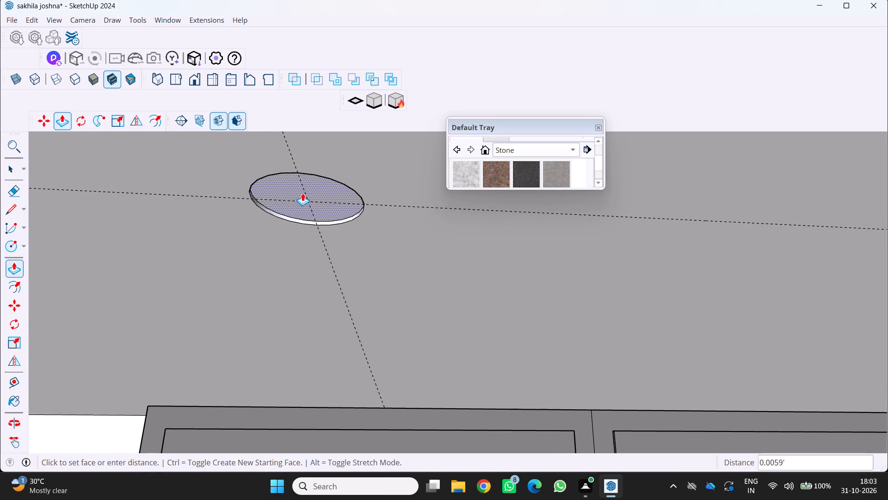
pyautogui.moveTo(302, 193); pyautogui.dragTo(305, 206)
# Examine the thin disc on the ceiling and its position relative to the tall cabinets and the room's front edge.
pyautogui.moveTo(270, 250); pyautogui.dragTo(248, 277, button='middle')
pyautogui.scroll(-9, 249, 275)
pyautogui.moveTo(263, 256); pyautogui.dragTo(248, 279, button='middle')
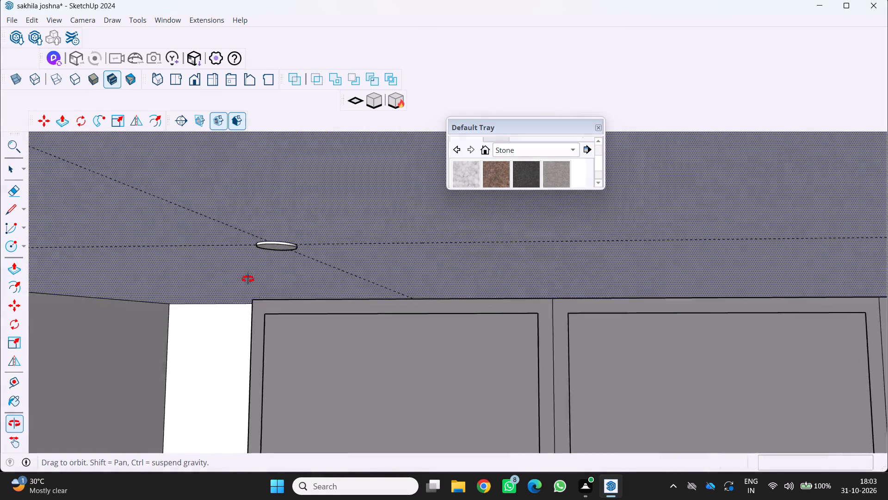
pyautogui.moveTo(248, 279); pyautogui.dragTo(245, 289, button='middle')
pyautogui.middleClick(245, 291)
pyautogui.scroll(-7, 245, 292)
pyautogui.moveTo(259, 281); pyautogui.dragTo(300, 288, button='middle')
pyautogui.middleClick(303, 289)
pyautogui.middleClick(303, 289)
pyautogui.scroll(2, 278, 288)
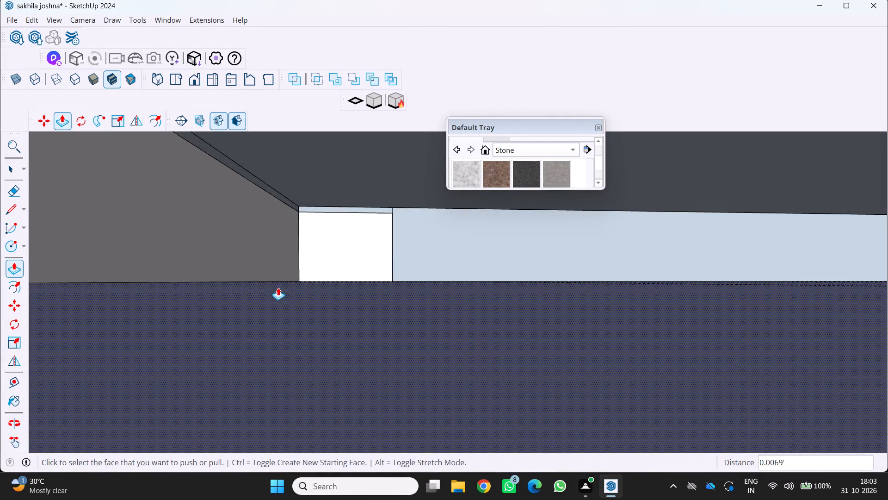
pyautogui.scroll(-20, 276, 282)
pyautogui.scroll(-7, 276, 282)
pyautogui.moveTo(294, 291); pyautogui.dragTo(290, 279, button='middle')
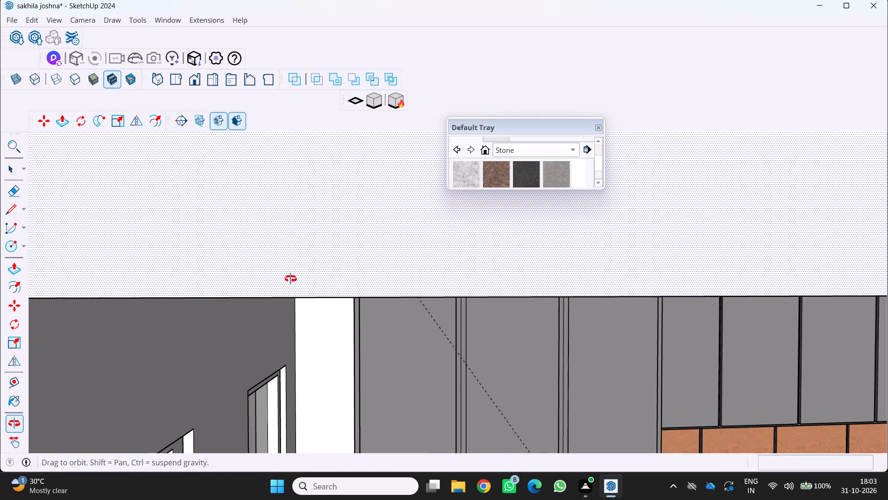
pyautogui.moveTo(290, 279); pyautogui.dragTo(293, 249, button='middle')
pyautogui.scroll(1, 293, 251)
pyautogui.middleClick(293, 249)
pyautogui.scroll(2, 310, 299)
pyautogui.moveTo(321, 313); pyautogui.dragTo(317, 286, button='middle')
pyautogui.scroll(-7, 343, 304)
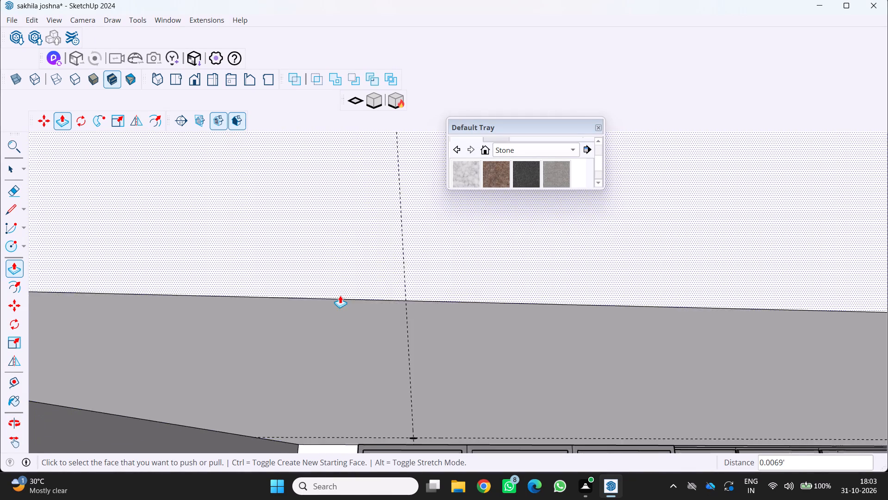
pyautogui.scroll(-4, 340, 295)
pyautogui.moveTo(338, 303); pyautogui.dragTo(336, 340, button='middle')
pyautogui.middleClick(337, 342)
pyautogui.scroll(9, 388, 370)
pyautogui.moveTo(438, 359); pyautogui.dragTo(413, 371, button='middle')
pyautogui.scroll(2, 430, 371)
pyautogui.scroll(-20, 417, 356)
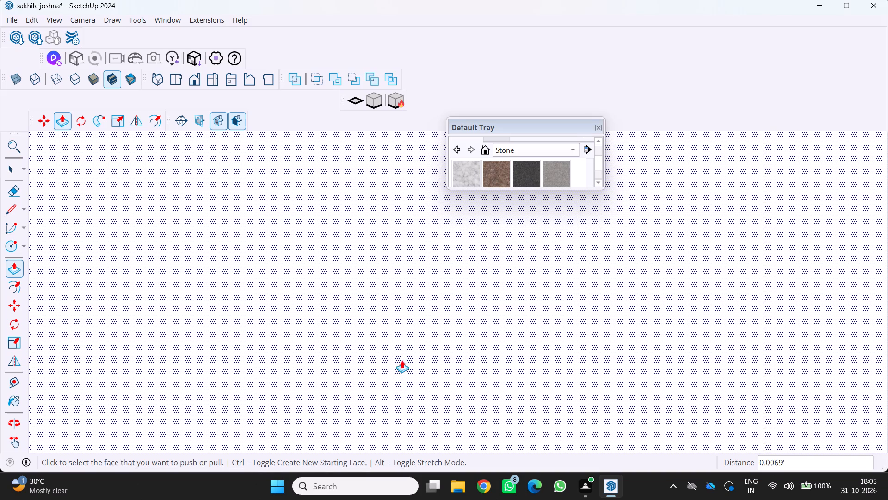
pyautogui.scroll(-20, 402, 360)
pyautogui.scroll(-1, 402, 360)
pyautogui.scroll(-14, 442, 352)
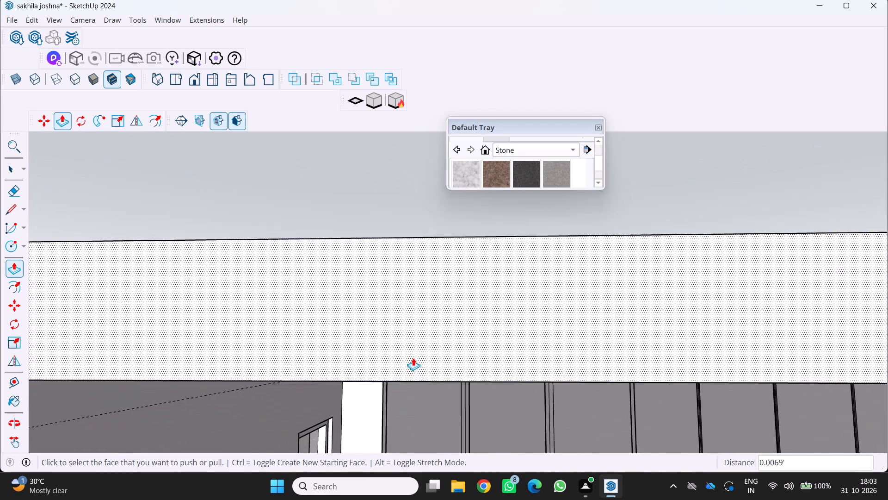
pyautogui.scroll(-15, 413, 358)
pyautogui.moveTo(401, 375); pyautogui.dragTo(400, 317, button='middle')
pyautogui.middleClick(400, 316)
pyautogui.scroll(2, 385, 360)
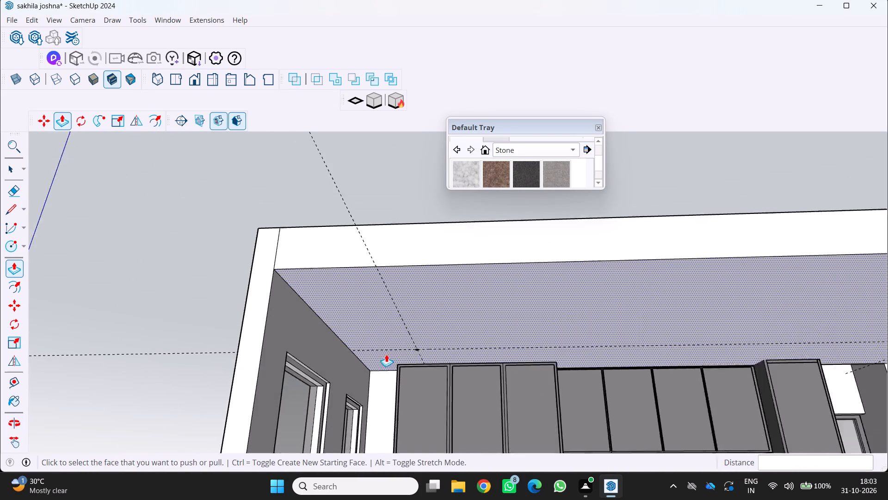
pyautogui.scroll(7, 386, 354)
pyautogui.moveTo(415, 359); pyautogui.dragTo(407, 340, button='middle')
pyautogui.scroll(12, 434, 351)
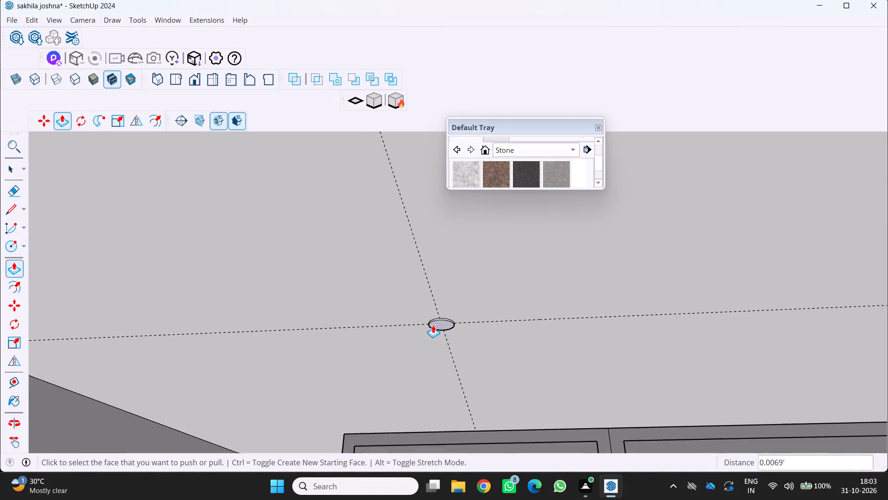
# Push/Pull the small ceiling disc's face by about 0.033' to thicken it.
pyautogui.scroll(6, 433, 325)
pyautogui.moveTo(438, 324); pyautogui.dragTo(443, 337)
# Examine the thickened ceiling disc from several angles, checking its depth and position ahead of the tall cabinets.
pyautogui.scroll(-11, 437, 334)
pyautogui.moveTo(416, 337); pyautogui.dragTo(377, 369, button='middle')
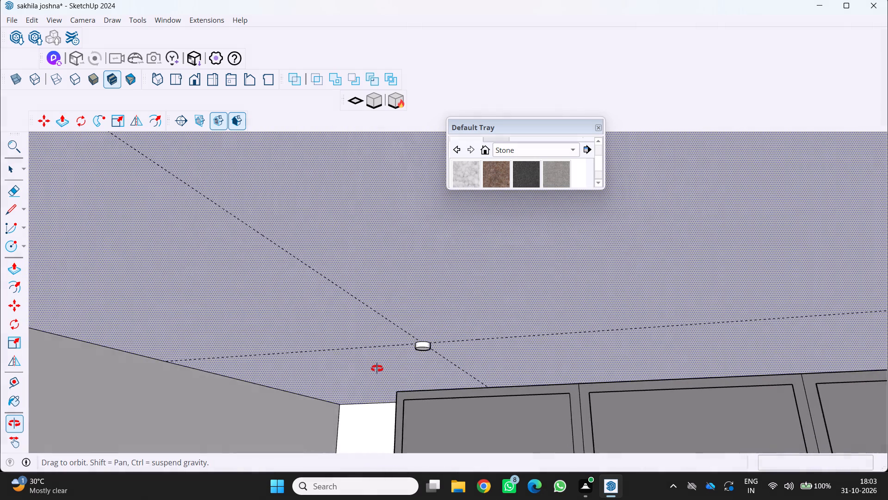
pyautogui.moveTo(377, 369); pyautogui.dragTo(374, 369, button='middle')
pyautogui.scroll(-1, 420, 356)
pyautogui.moveTo(419, 362); pyautogui.dragTo(351, 373, button='middle')
pyautogui.scroll(1, 376, 381)
pyautogui.moveTo(376, 380); pyautogui.dragTo(320, 395, button='middle')
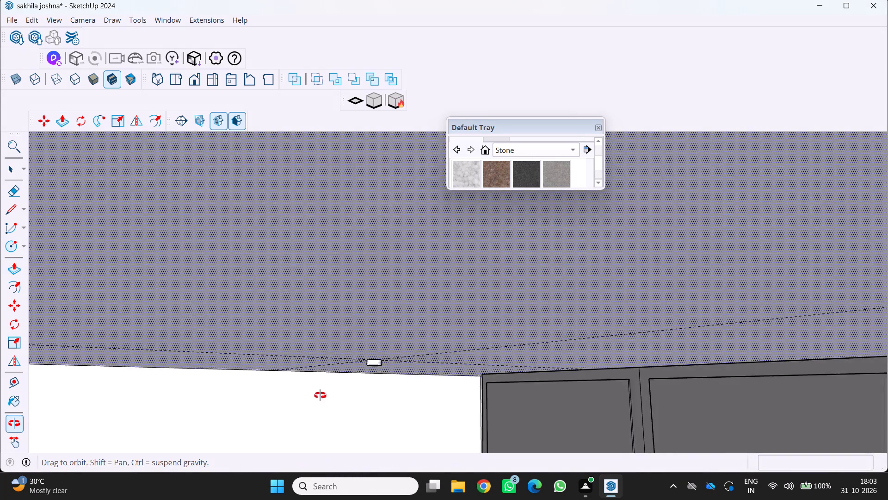
pyautogui.moveTo(320, 395); pyautogui.dragTo(301, 395, button='middle')
pyautogui.scroll(1, 301, 395)
pyautogui.moveTo(356, 375); pyautogui.dragTo(261, 377, button='middle')
pyautogui.scroll(1, 316, 373)
pyautogui.moveTo(323, 356); pyautogui.dragTo(299, 368, button='middle')
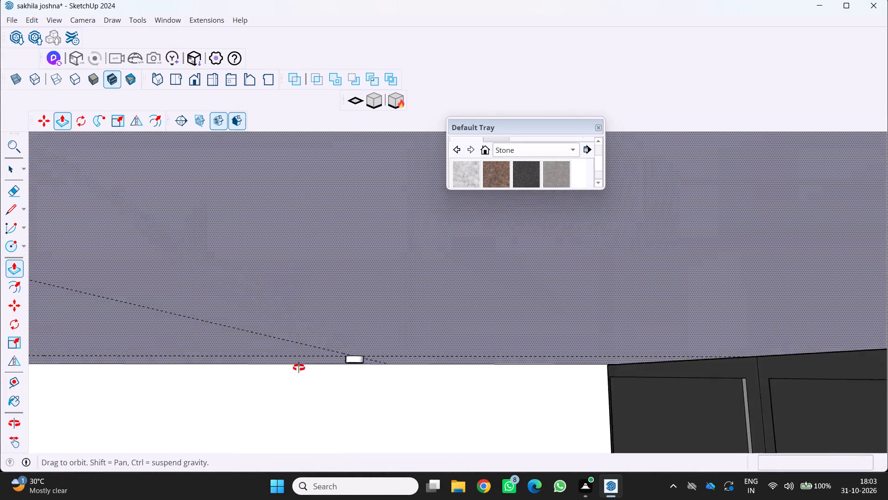
pyautogui.moveTo(299, 368); pyautogui.dragTo(496, 343, button='middle')
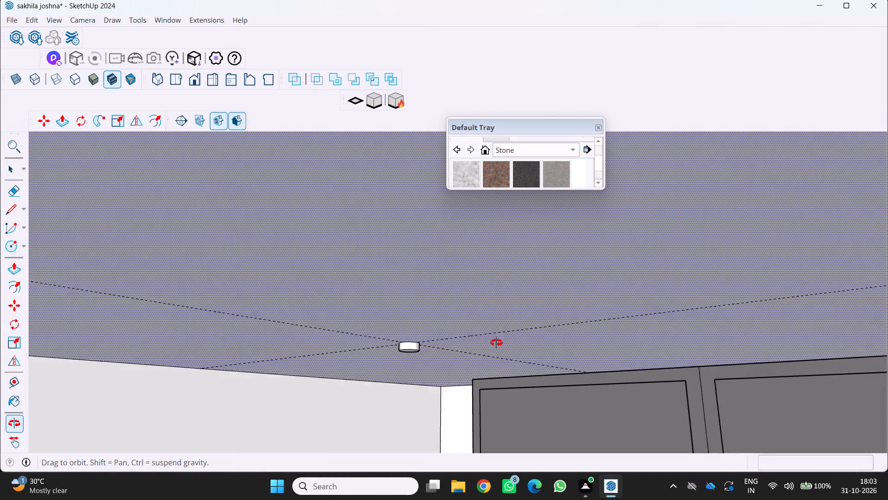
pyautogui.moveTo(496, 343); pyautogui.dragTo(503, 339, button='middle')
pyautogui.scroll(-2, 432, 347)
pyautogui.moveTo(427, 353); pyautogui.dragTo(494, 334, button='middle')
pyautogui.moveTo(448, 335); pyautogui.dragTo(499, 326, button='middle')
pyautogui.middleClick(499, 326)
pyautogui.scroll(-3, 463, 335)
pyautogui.moveTo(455, 332); pyautogui.dragTo(433, 360, button='middle')
pyautogui.scroll(-12, 418, 346)
pyautogui.moveTo(415, 350); pyautogui.dragTo(453, 348, button='middle')
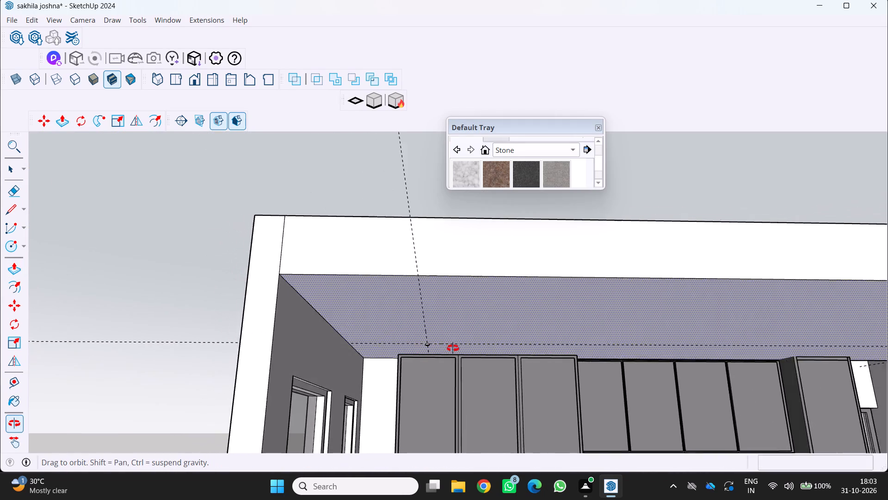
pyautogui.moveTo(453, 348); pyautogui.dragTo(467, 336, button='middle')
pyautogui.middleClick(467, 336)
pyautogui.scroll(13, 436, 346)
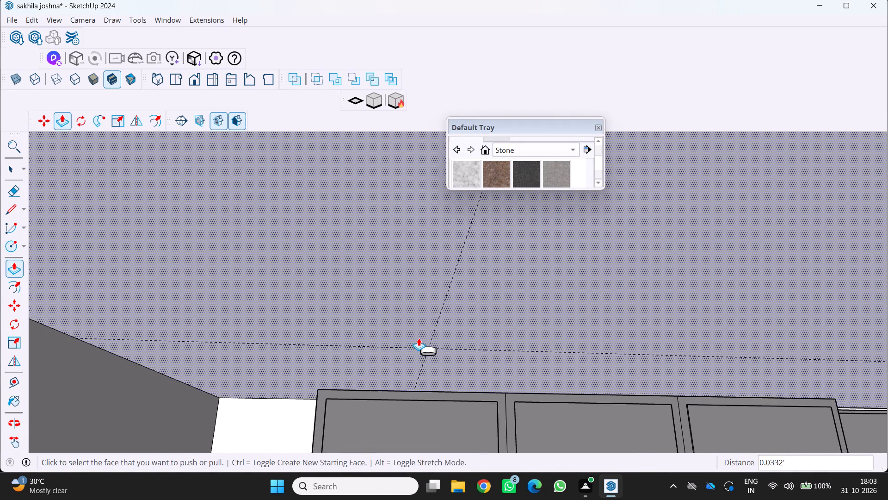
pyautogui.scroll(7, 419, 338)
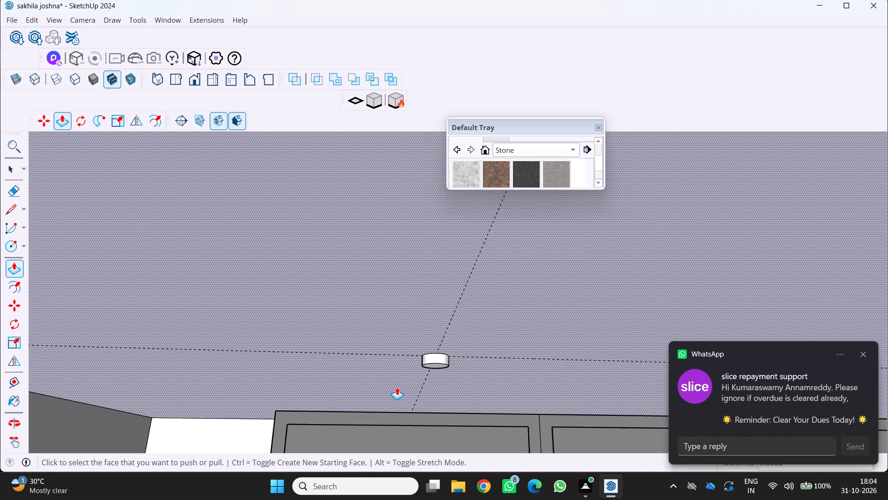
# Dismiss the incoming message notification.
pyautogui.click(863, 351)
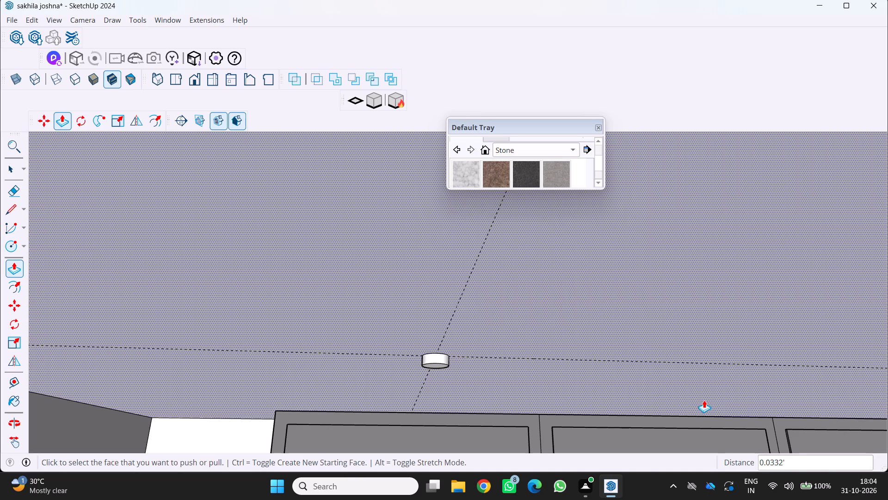
# Examine the ceiling disc from close up and from outside the room, relative to the guides, side wall and tall cabinets.
pyautogui.moveTo(703, 322); pyautogui.dragTo(678, 384, button='middle')
pyautogui.scroll(-1, 698, 342)
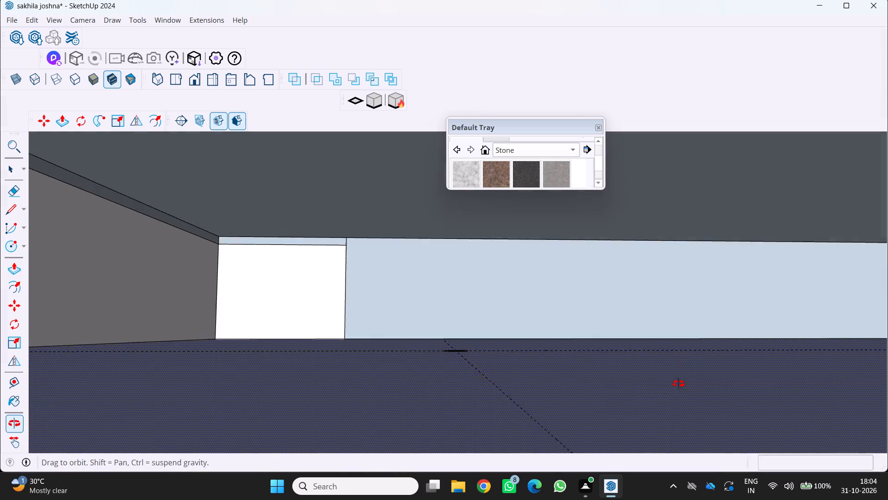
pyautogui.moveTo(678, 384); pyautogui.dragTo(670, 384, button='middle')
pyautogui.middleClick(668, 384)
pyautogui.scroll(-16, 610, 378)
pyautogui.moveTo(543, 400); pyautogui.dragTo(531, 354, button='middle')
pyautogui.scroll(-4, 531, 354)
pyautogui.moveTo(531, 354); pyautogui.dragTo(531, 354, button='middle')
pyautogui.scroll(-5, 529, 348)
pyautogui.scroll(2, 541, 386)
pyautogui.moveTo(541, 384); pyautogui.dragTo(523, 357, button='middle')
pyautogui.scroll(11, 533, 365)
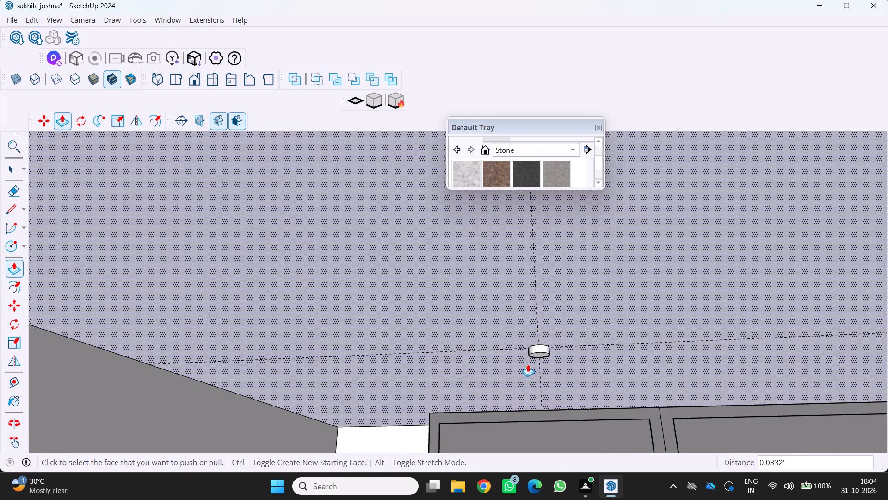
pyautogui.moveTo(529, 364); pyautogui.dragTo(422, 321, button='middle')
pyautogui.scroll(1, 438, 327)
pyautogui.moveTo(476, 324); pyautogui.dragTo(356, 382, button='middle')
pyautogui.scroll(1, 445, 335)
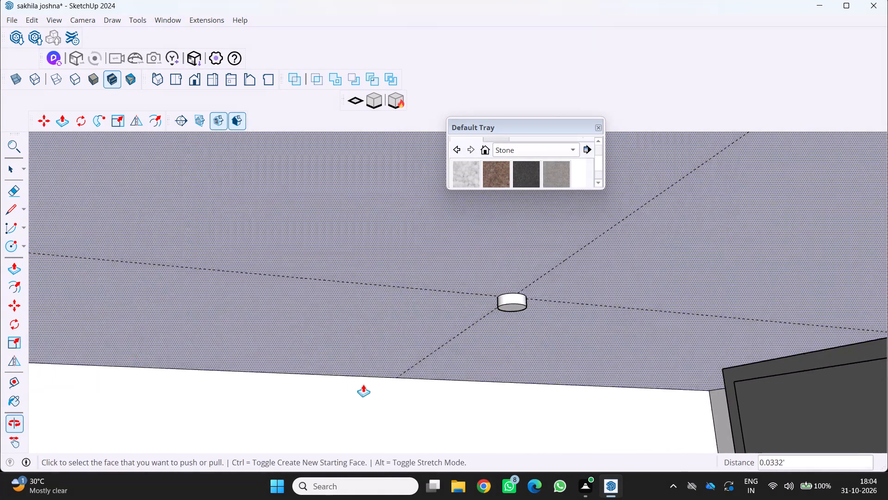
pyautogui.moveTo(486, 321); pyautogui.dragTo(603, 355, button='middle')
pyautogui.scroll(-1, 458, 374)
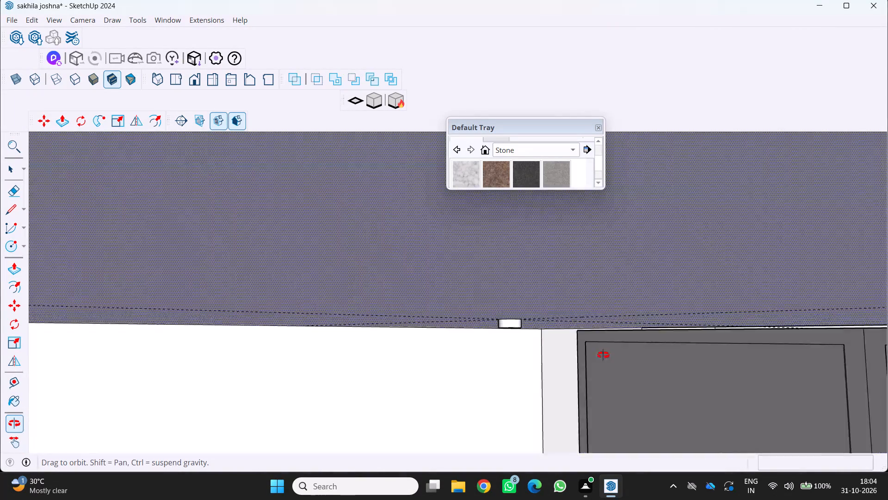
pyautogui.moveTo(603, 355); pyautogui.dragTo(628, 344, button='middle')
pyautogui.scroll(-7, 622, 344)
pyautogui.moveTo(486, 326); pyautogui.dragTo(545, 300, button='middle')
pyautogui.middleClick(545, 300)
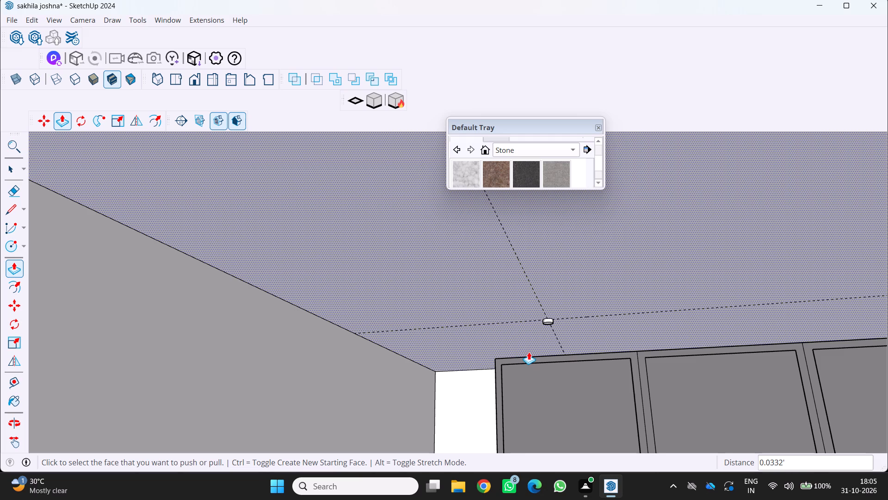
pyautogui.scroll(-3, 527, 355)
pyautogui.moveTo(526, 354); pyautogui.dragTo(524, 372, button='middle')
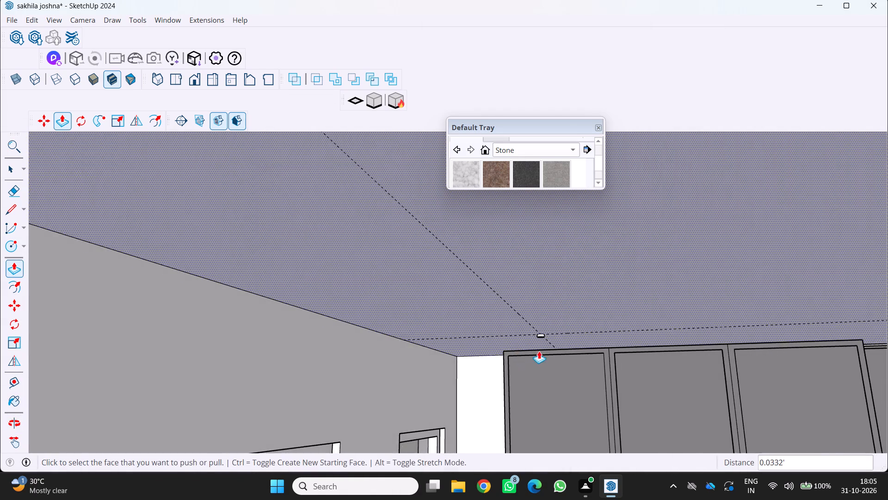
pyautogui.scroll(3, 540, 349)
pyautogui.moveTo(541, 346); pyautogui.dragTo(526, 378, button='middle')
pyautogui.middleClick(525, 378)
pyautogui.scroll(-17, 530, 358)
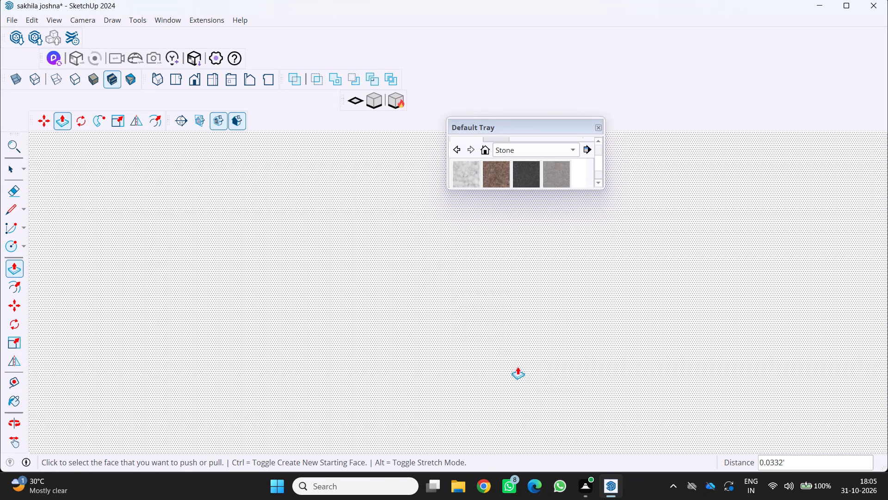
pyautogui.scroll(-20, 471, 354)
pyautogui.scroll(-6, 471, 354)
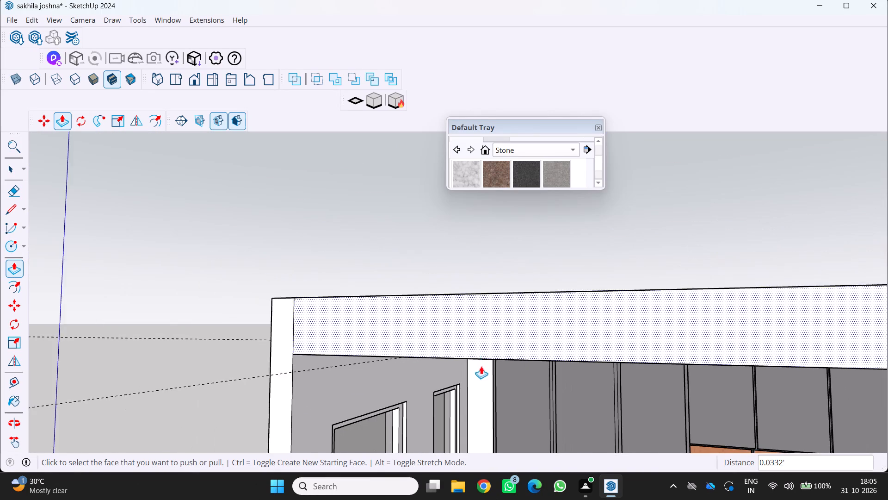
pyautogui.moveTo(481, 371); pyautogui.dragTo(515, 321, button='middle')
pyautogui.scroll(4, 500, 334)
pyautogui.moveTo(502, 343); pyautogui.dragTo(471, 343, button='middle')
pyautogui.middleClick(471, 343)
pyautogui.middleClick(468, 345)
pyautogui.moveTo(465, 346); pyautogui.dragTo(457, 348, button='middle')
pyautogui.middleClick(457, 348)
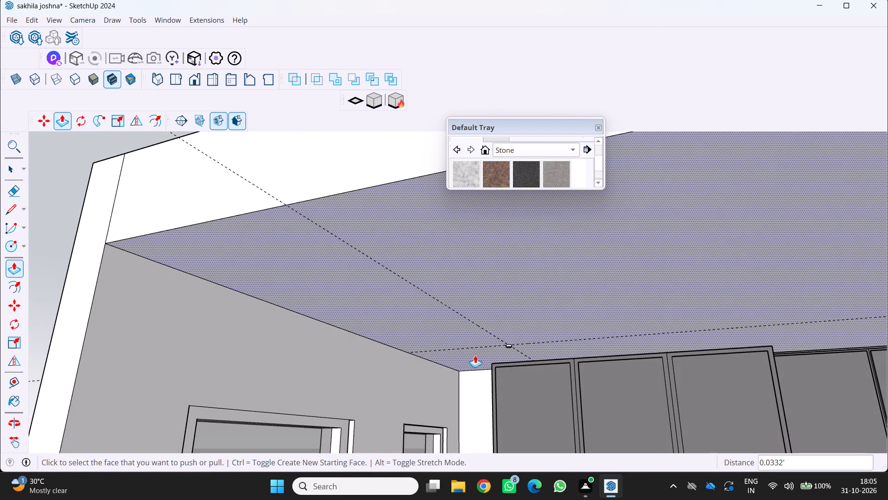
# Close the Default Tray.
pyautogui.click(598, 128)
# Inspect the ceiling around the disc, comparing its location with the front edge, side wall and row of tall cabinets.
pyautogui.scroll(-3, 555, 223)
pyautogui.moveTo(546, 257); pyautogui.dragTo(537, 281, button='middle')
pyautogui.scroll(7, 546, 310)
pyautogui.moveTo(523, 335); pyautogui.dragTo(519, 315, button='middle')
pyautogui.scroll(3, 522, 335)
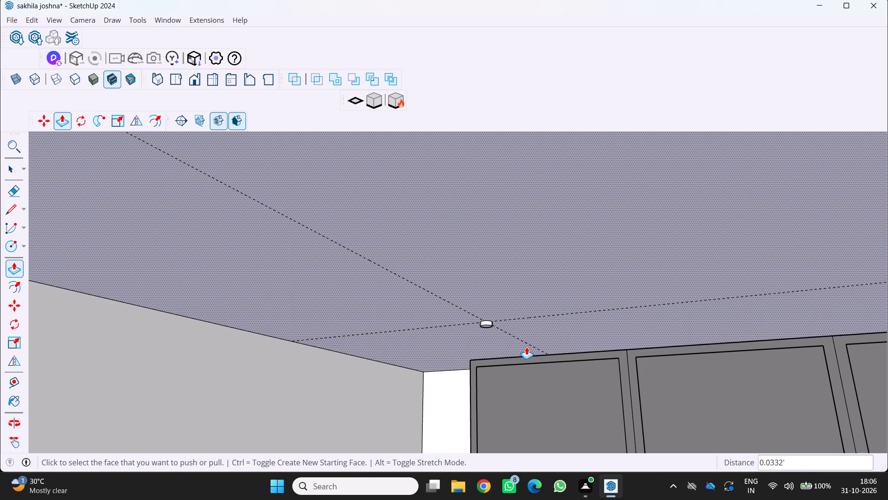
pyautogui.scroll(-2, 519, 353)
pyautogui.moveTo(510, 357); pyautogui.dragTo(543, 366, button='middle')
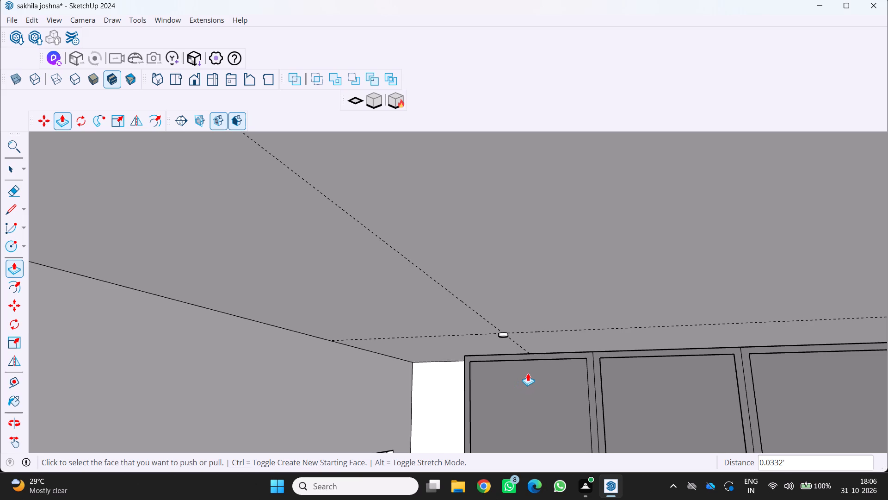
pyautogui.scroll(1, 522, 376)
pyautogui.moveTo(522, 376); pyautogui.dragTo(484, 384, button='middle')
pyautogui.middleClick(484, 384)
pyautogui.scroll(-4, 483, 381)
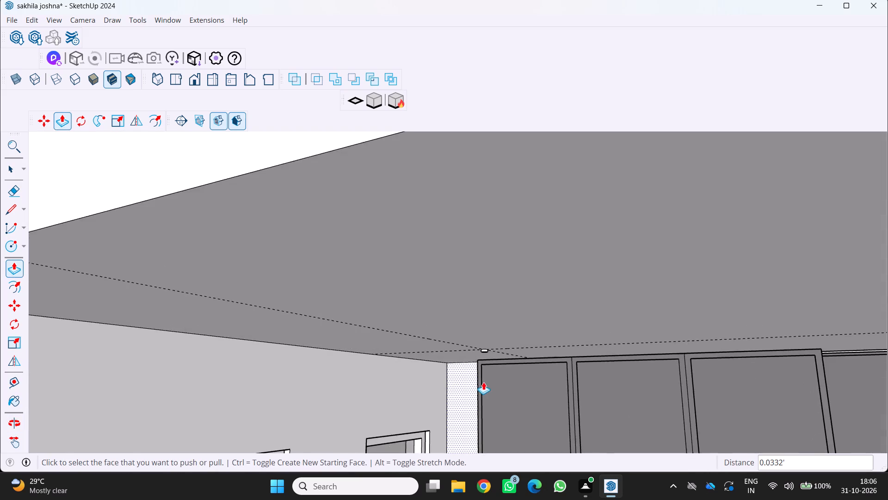
pyautogui.scroll(-4, 488, 378)
pyautogui.moveTo(493, 376); pyautogui.dragTo(564, 354, button='middle')
pyautogui.scroll(-4, 484, 371)
pyautogui.scroll(1, 481, 331)
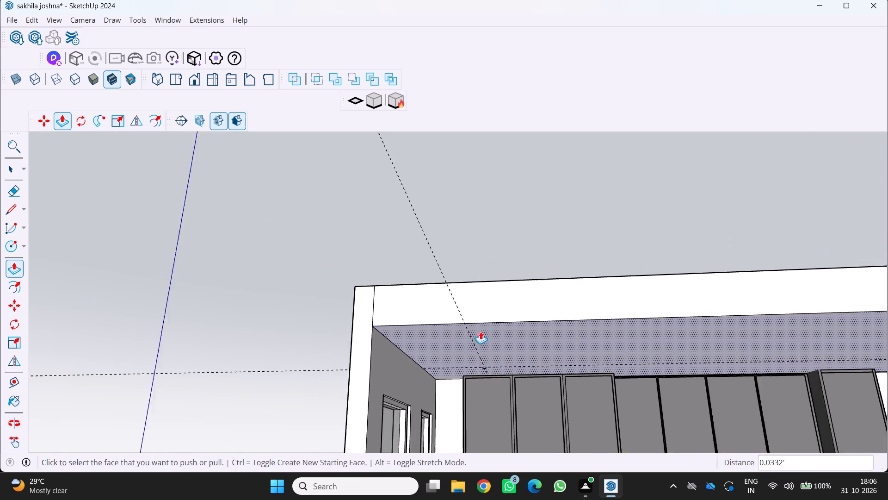
pyautogui.scroll(2, 481, 331)
pyautogui.moveTo(477, 356); pyautogui.dragTo(467, 323, button='middle')
pyautogui.scroll(1, 469, 325)
pyautogui.scroll(5, 476, 372)
pyautogui.moveTo(496, 389); pyautogui.dragTo(484, 401, button='middle')
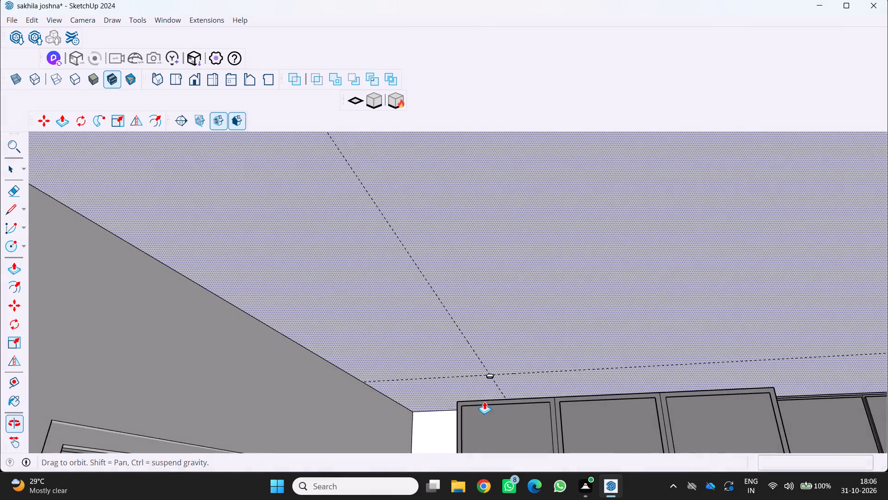
pyautogui.middleClick(485, 401)
pyautogui.moveTo(484, 401); pyautogui.dragTo(486, 401, button='middle')
pyautogui.scroll(4, 489, 385)
pyautogui.moveTo(490, 378); pyautogui.dragTo(471, 395, button='middle')
pyautogui.scroll(6, 471, 395)
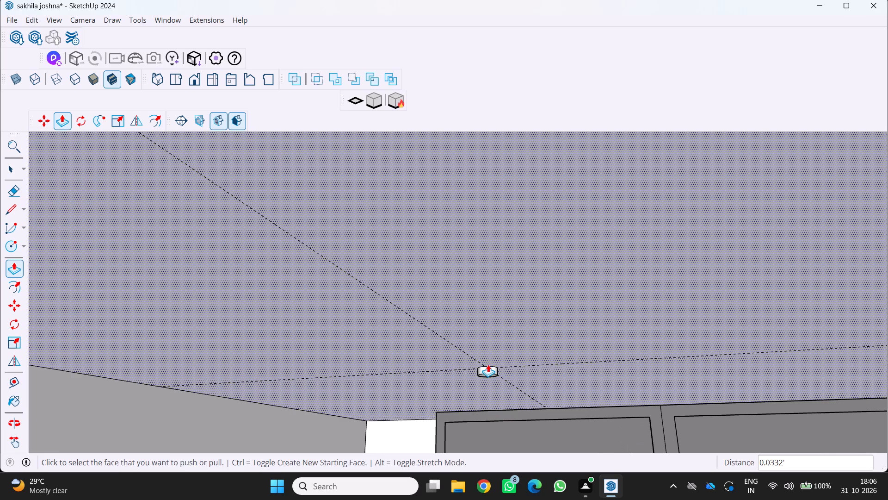
pyautogui.moveTo(488, 368); pyautogui.dragTo(493, 411, button='middle')
pyautogui.scroll(-3, 477, 378)
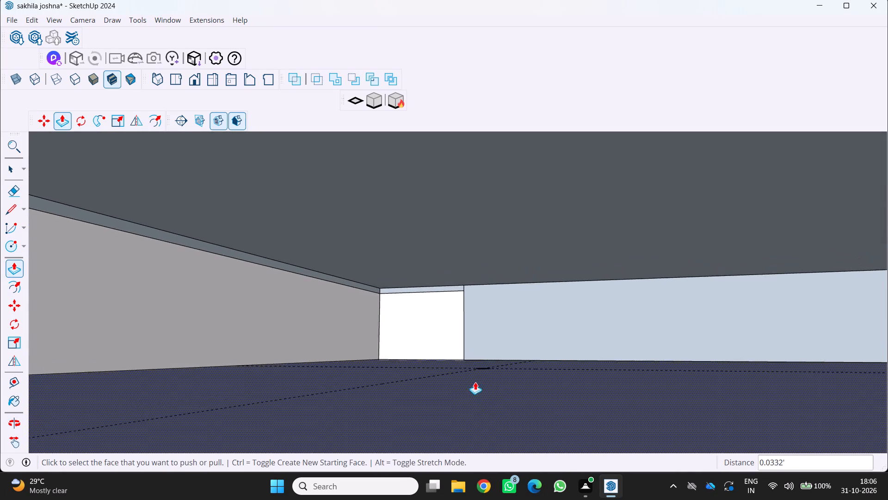
pyautogui.scroll(-20, 475, 382)
pyautogui.scroll(-11, 475, 382)
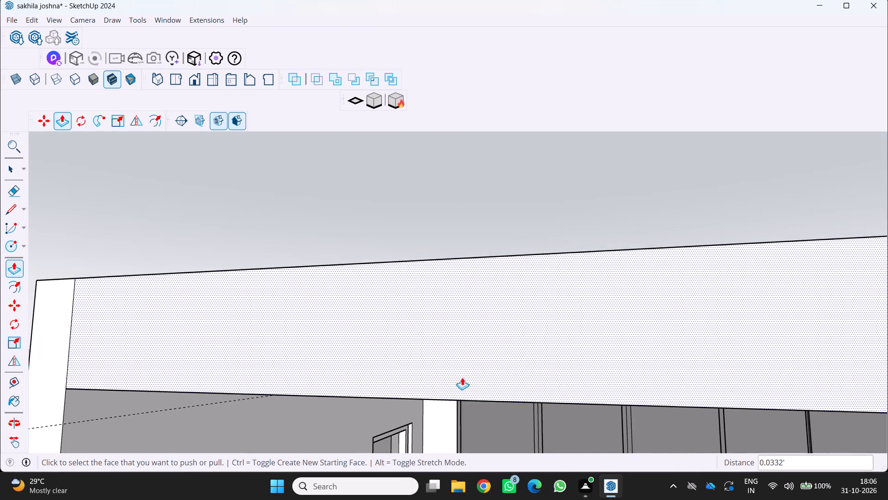
pyautogui.moveTo(480, 366); pyautogui.dragTo(533, 340, button='middle')
pyautogui.scroll(-5, 533, 339)
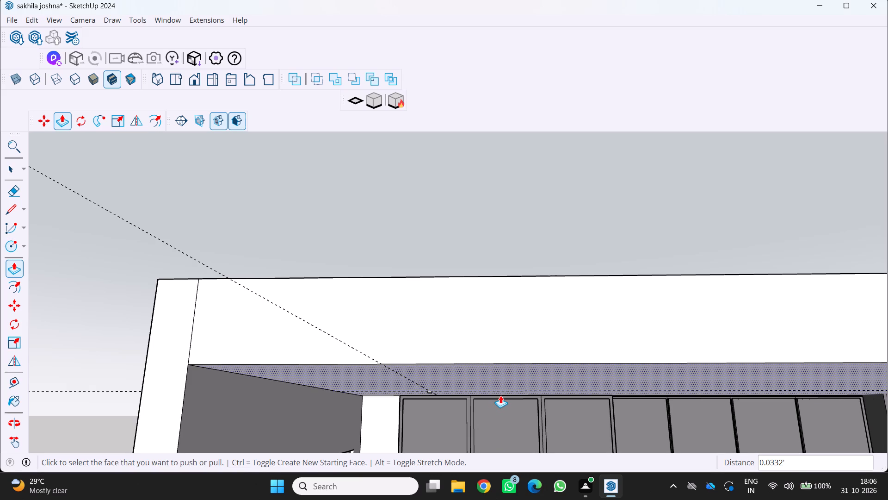
pyautogui.scroll(-4, 441, 306)
pyautogui.moveTo(444, 325); pyautogui.dragTo(514, 330, button='middle')
pyautogui.middleClick(514, 330)
pyautogui.scroll(-3, 514, 330)
pyautogui.moveTo(475, 340); pyautogui.dragTo(396, 304, button='middle')
pyautogui.middleClick(396, 304)
pyautogui.scroll(4, 460, 374)
pyautogui.moveTo(467, 365); pyautogui.dragTo(461, 363, button='middle')
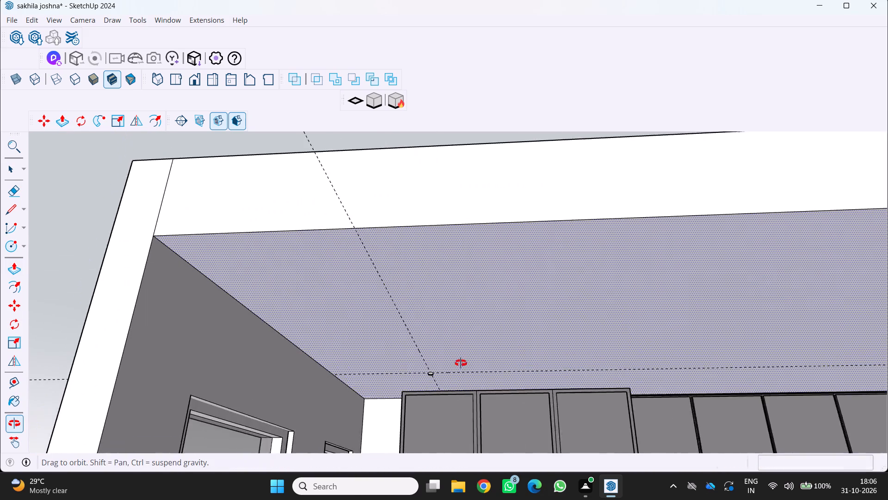
pyautogui.moveTo(461, 363); pyautogui.dragTo(415, 360, button='middle')
pyautogui.moveTo(413, 361); pyautogui.dragTo(408, 361, button='middle')
pyautogui.scroll(3, 444, 378)
pyautogui.moveTo(447, 375); pyautogui.dragTo(369, 396, button='middle')
pyautogui.middleClick(369, 396)
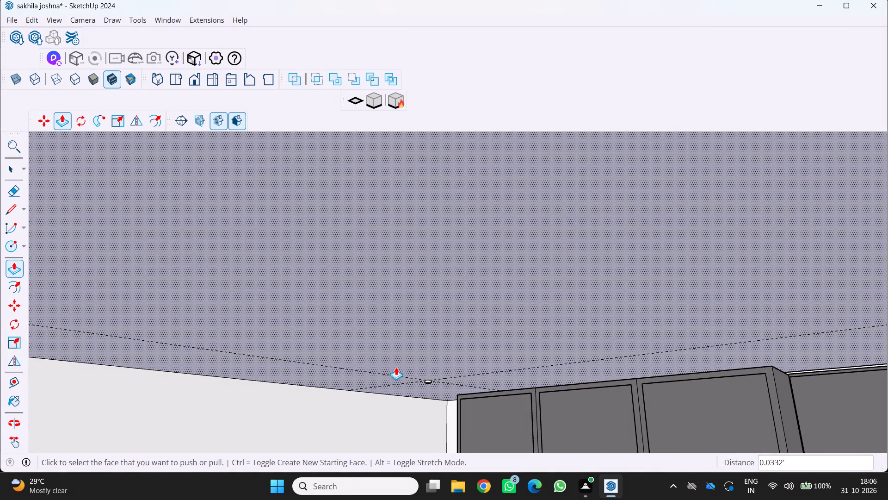
pyautogui.scroll(-4, 434, 358)
pyautogui.moveTo(445, 366); pyautogui.dragTo(587, 379, button='middle')
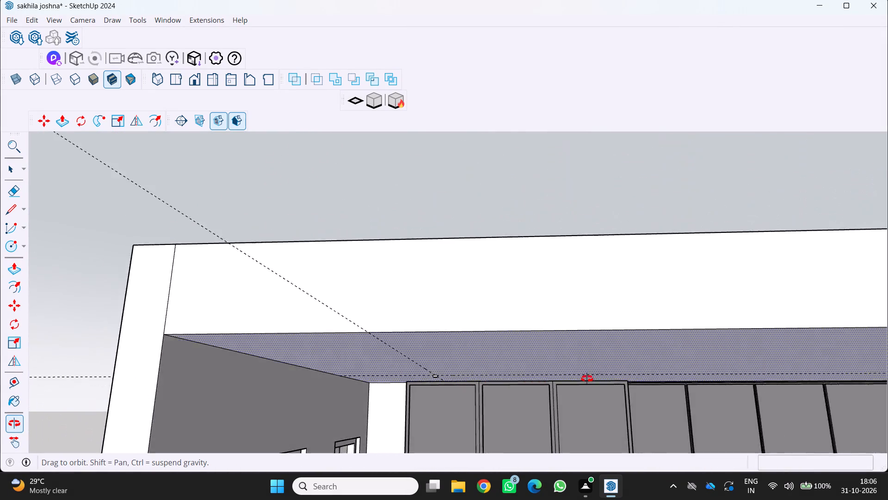
pyautogui.moveTo(587, 379); pyautogui.dragTo(615, 361, button='middle')
pyautogui.middleClick(615, 361)
pyautogui.scroll(2, 454, 388)
pyautogui.moveTo(449, 351); pyautogui.dragTo(450, 328, button='middle')
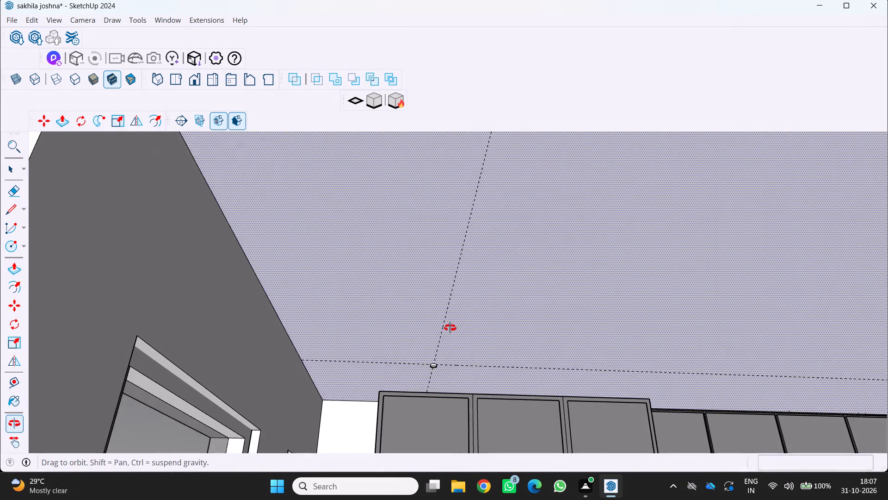
pyautogui.moveTo(450, 328); pyautogui.dragTo(450, 328, button='middle')
pyautogui.middleClick(450, 328)
pyautogui.scroll(8, 438, 359)
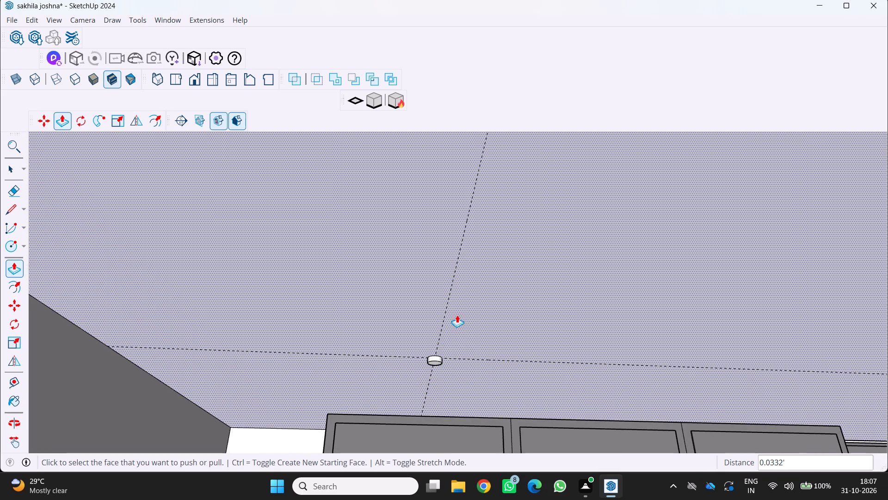
# Place a guide across the ceiling parallel to its front edge, about 4.39 ft in, just ahead of the disc.
pyautogui.scroll(-18, 457, 315)
pyautogui.moveTo(450, 322); pyautogui.dragTo(430, 354, button='middle')
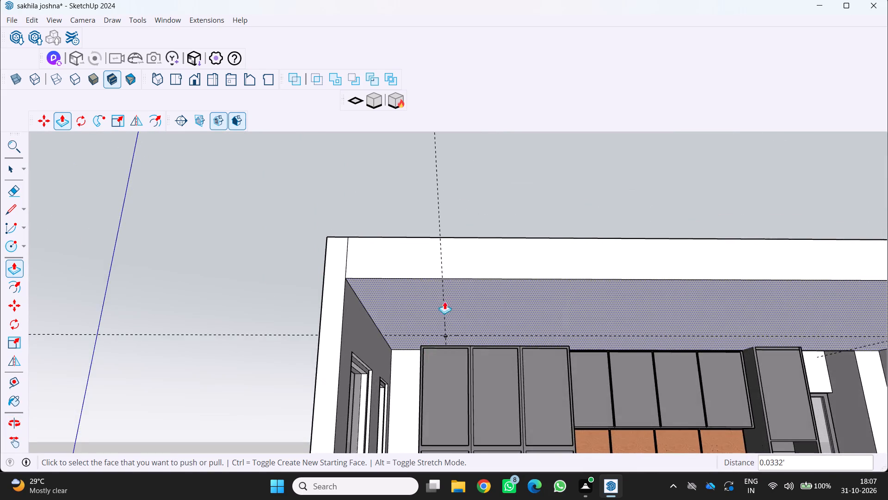
pyautogui.scroll(9, 446, 292)
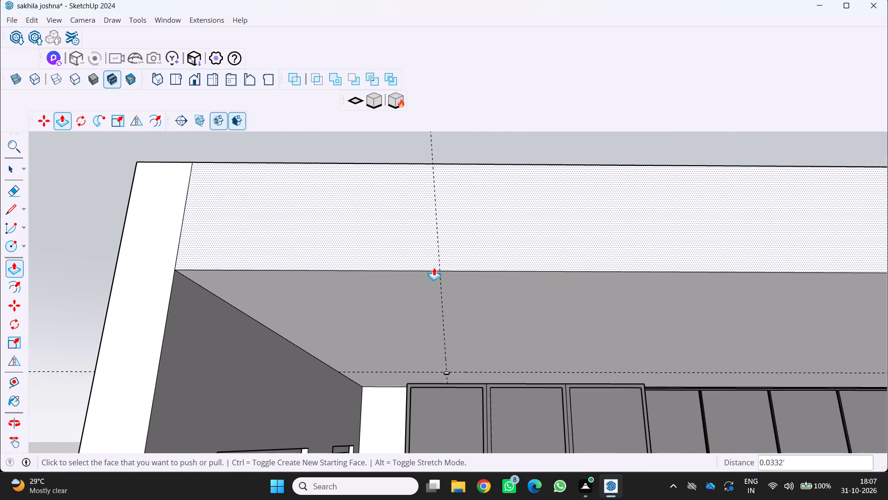
pyautogui.press('space')
pyautogui.press('t')
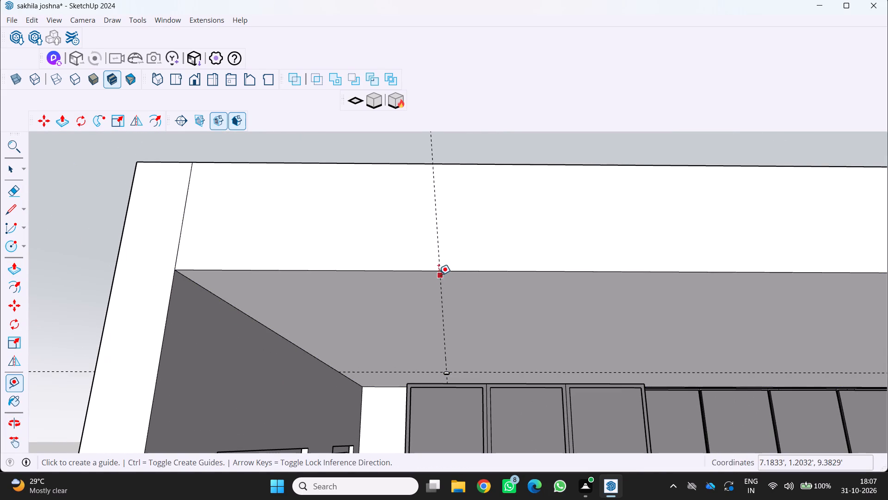
pyautogui.click(438, 272)
pyautogui.scroll(1, 445, 358)
pyautogui.moveTo(444, 351); pyautogui.dragTo(425, 326, button='middle')
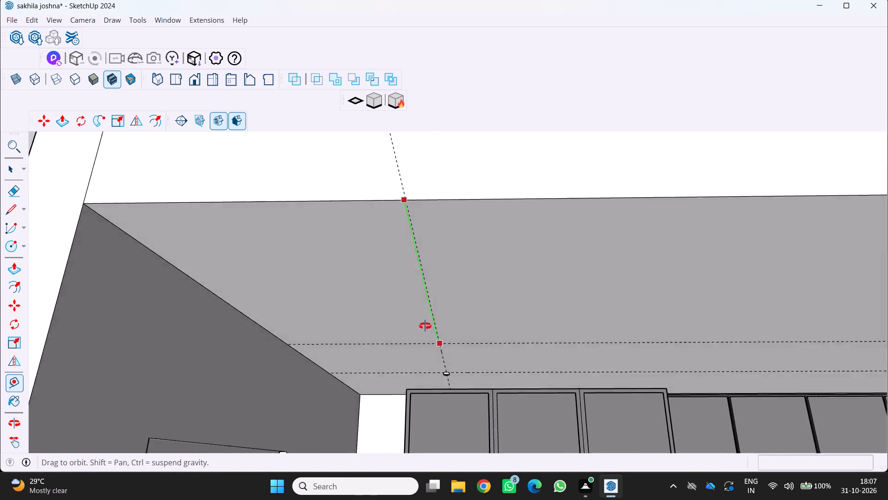
pyautogui.moveTo(425, 326); pyautogui.dragTo(420, 318, button='middle')
pyautogui.middleClick(420, 318)
pyautogui.click(426, 324)
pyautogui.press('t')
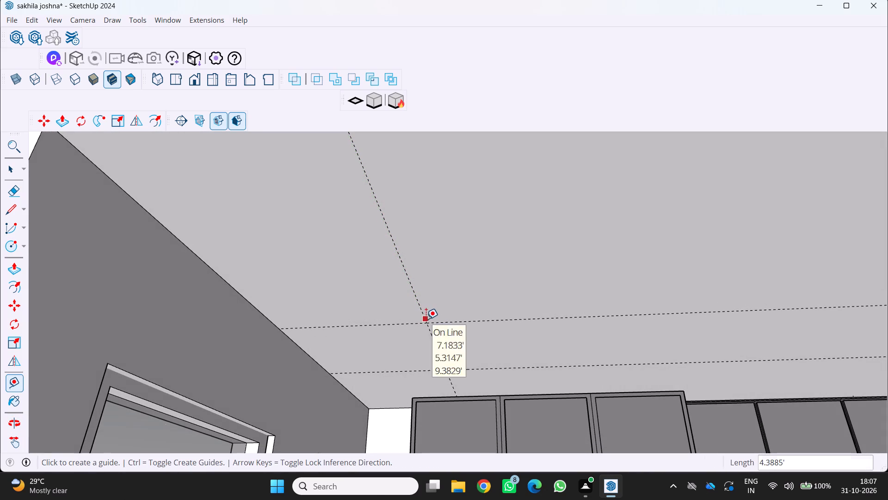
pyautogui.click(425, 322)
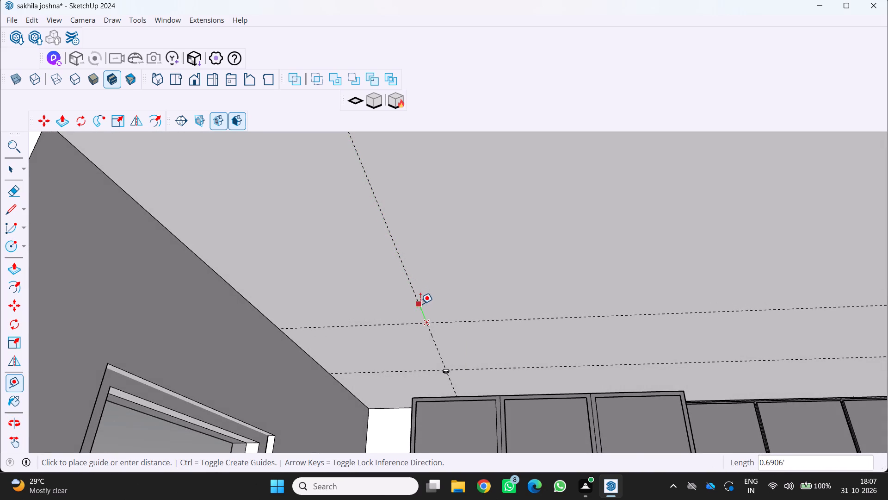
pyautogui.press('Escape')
# Place another guide across the ceiling, parallel to its front edge and about 2.89 ft from it.
pyautogui.scroll(-4, 420, 302)
pyautogui.moveTo(425, 299); pyautogui.dragTo(465, 336, button='middle')
pyautogui.scroll(-3, 465, 336)
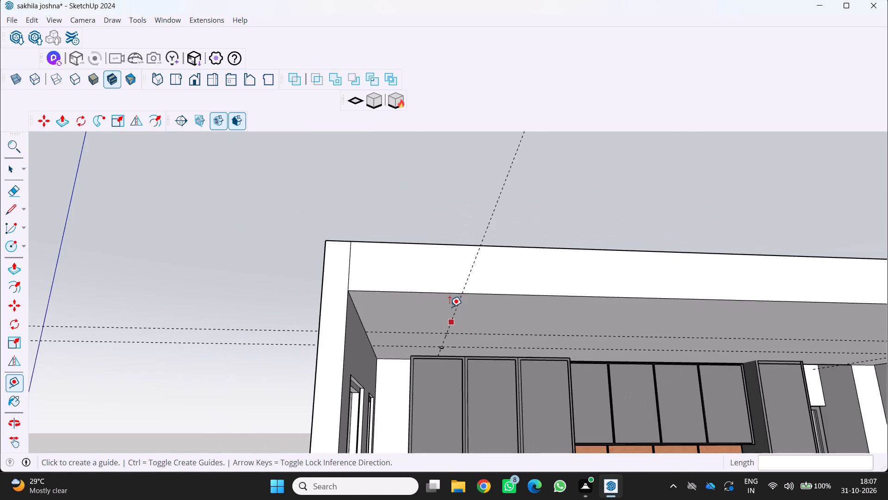
pyautogui.scroll(2, 454, 298)
pyautogui.press('t')
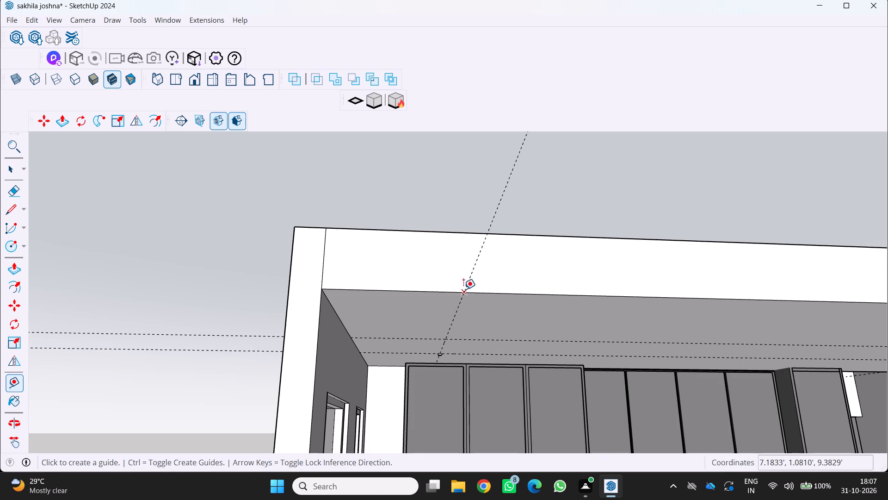
pyautogui.click(462, 292)
pyautogui.scroll(3, 457, 324)
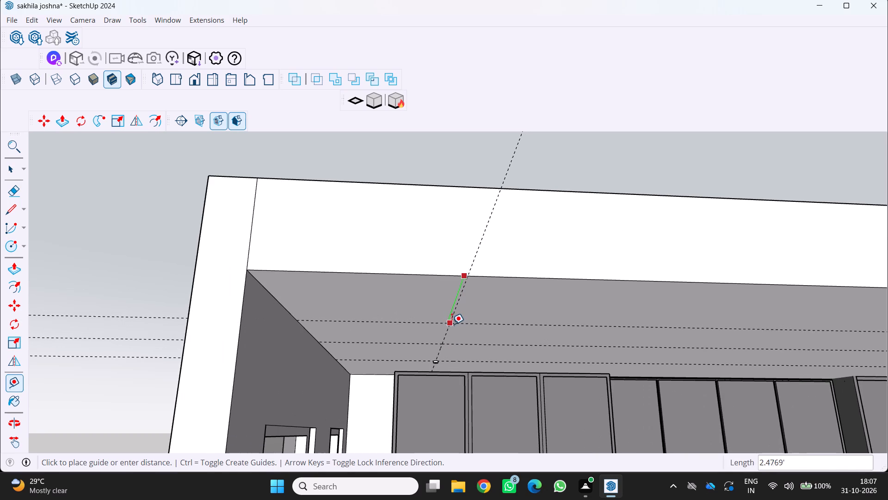
pyautogui.click(454, 329)
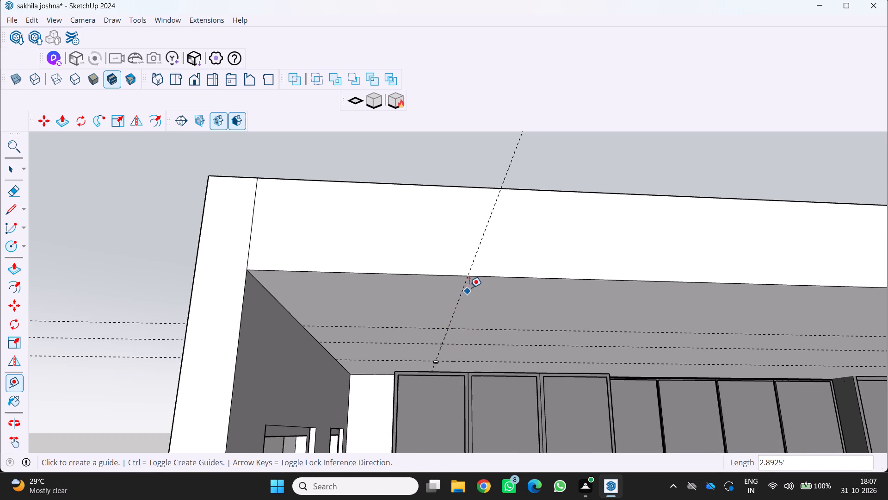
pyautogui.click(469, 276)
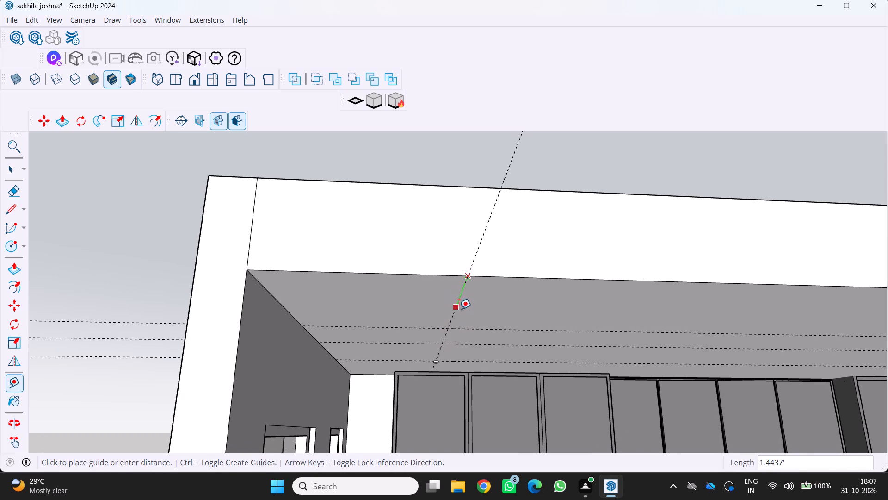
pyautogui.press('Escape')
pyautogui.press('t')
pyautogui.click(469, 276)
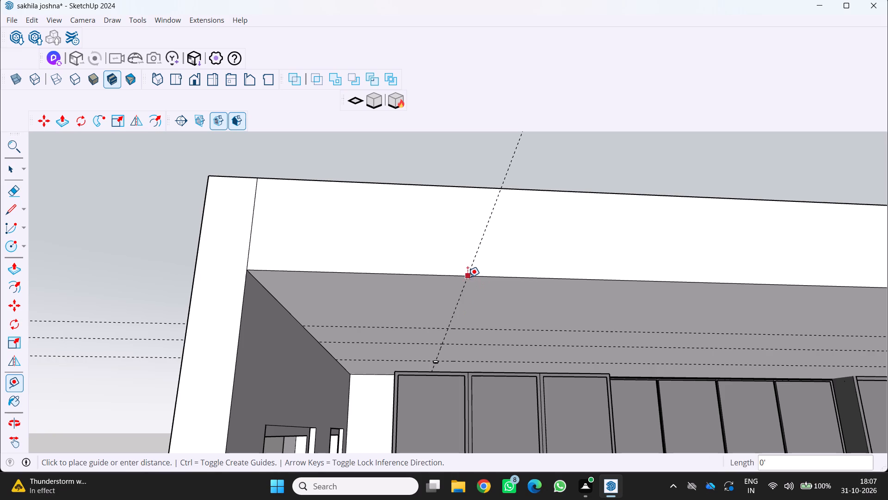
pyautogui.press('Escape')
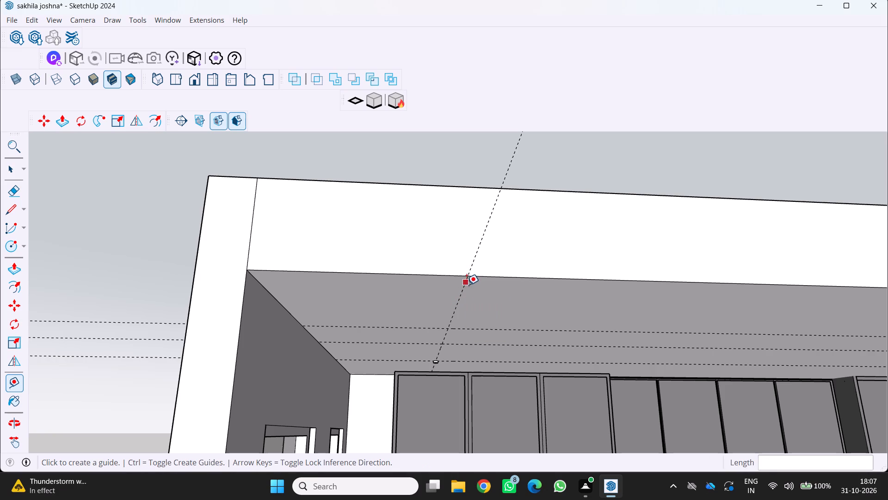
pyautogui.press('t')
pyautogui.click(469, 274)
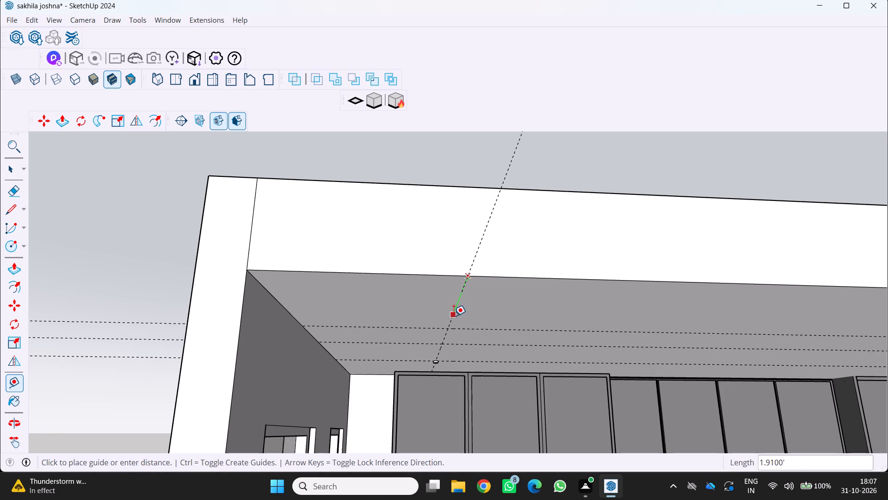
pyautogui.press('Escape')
# Place two more guides parallel to the ceiling's front edge, about 1.52 ft and about 0.4 ft from it.
pyautogui.scroll(-4, 459, 311)
pyautogui.moveTo(457, 314); pyautogui.dragTo(401, 342, button='middle')
pyautogui.middleClick(401, 342)
pyautogui.scroll(1, 403, 341)
pyautogui.press('space')
pyautogui.press('space')
pyautogui.moveTo(432, 370); pyautogui.dragTo(450, 338, button='middle')
pyautogui.scroll(1, 432, 370)
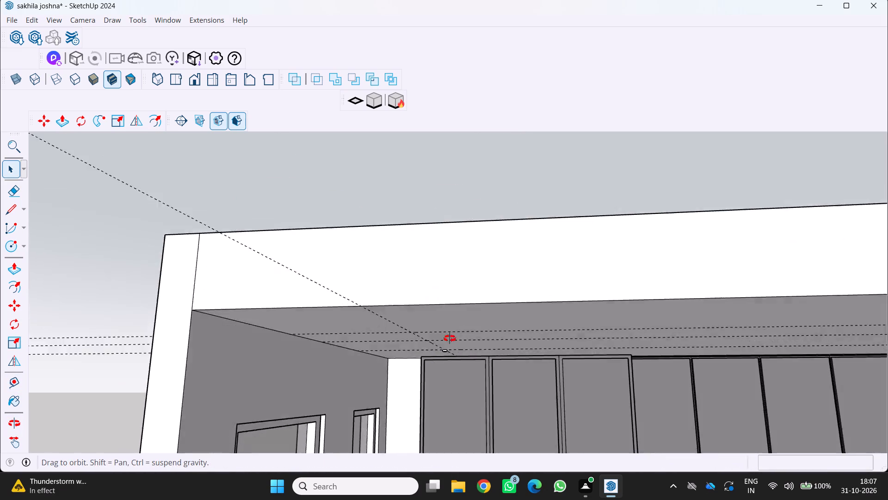
pyautogui.moveTo(450, 338); pyautogui.dragTo(447, 320, button='middle')
pyautogui.scroll(3, 403, 281)
pyautogui.scroll(-3, 405, 181)
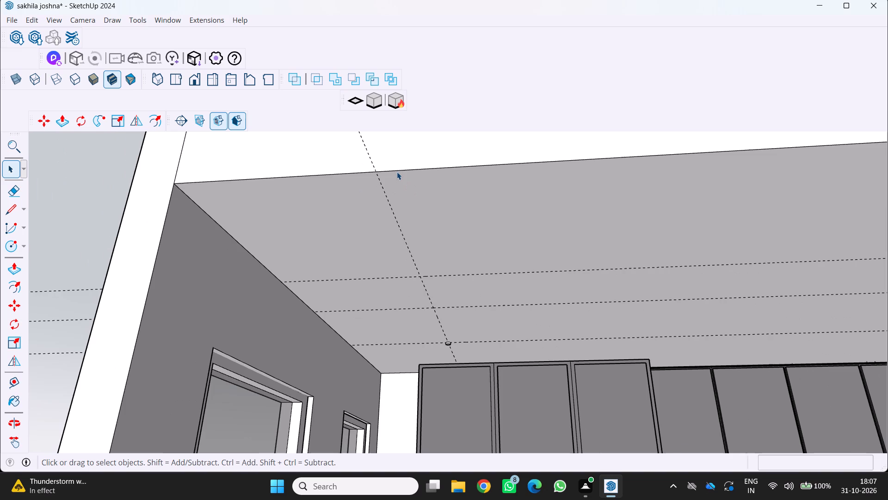
pyautogui.press('t')
pyautogui.click(399, 170)
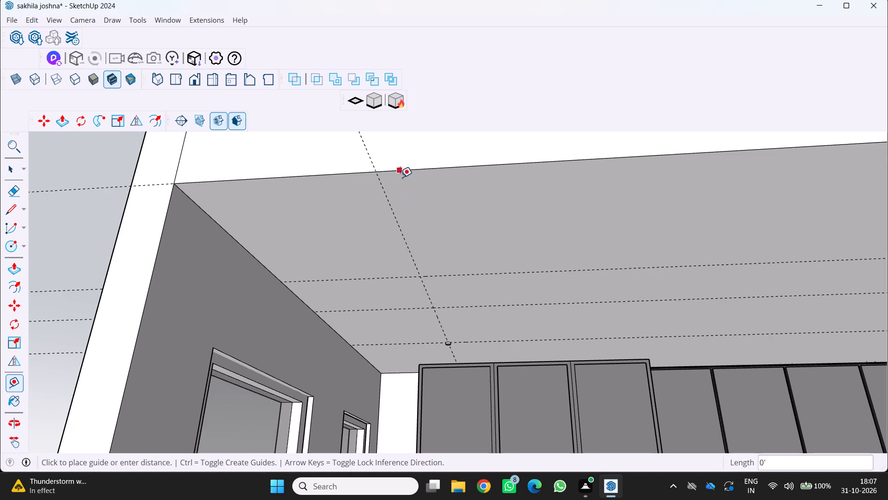
pyautogui.click(414, 237)
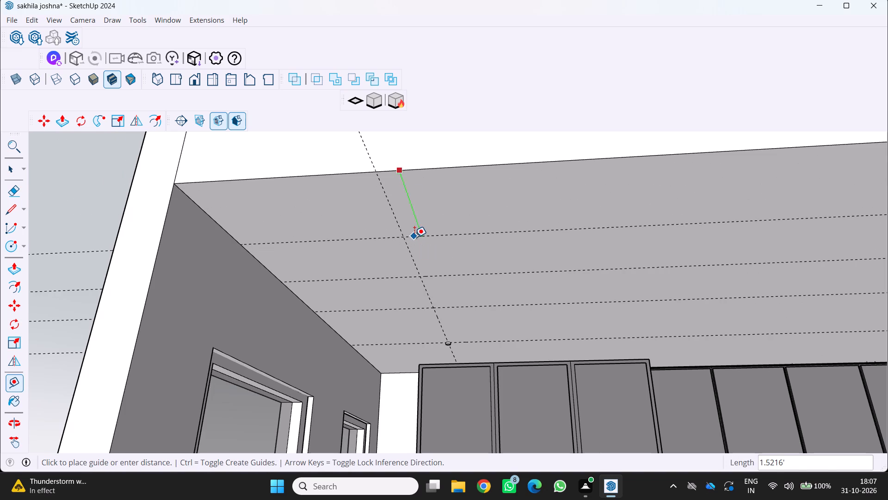
pyautogui.click(410, 169)
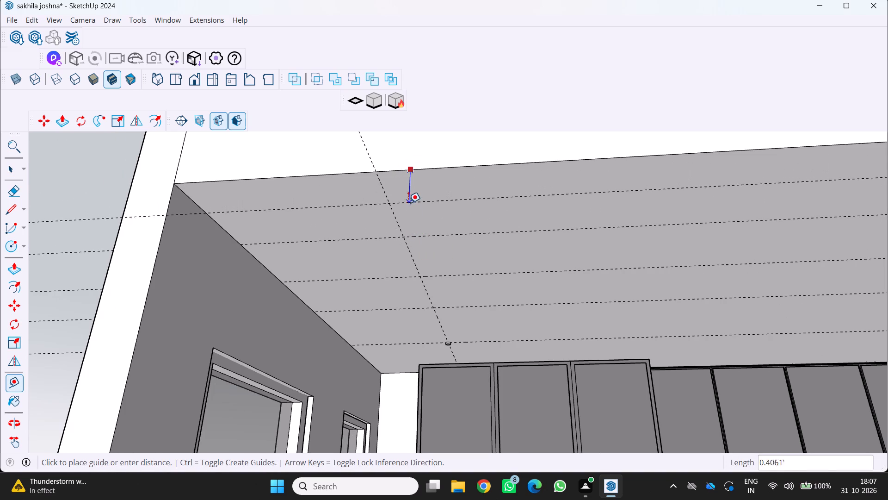
pyautogui.click(408, 198)
# Draw a circle of about 0.19 ft radius on the ceiling, centred on the guide crossing just ahead of the existing disc.
pyautogui.moveTo(411, 255); pyautogui.dragTo(462, 216, button='middle')
pyautogui.scroll(1, 478, 265)
pyautogui.moveTo(480, 264); pyautogui.dragTo(483, 243, button='middle')
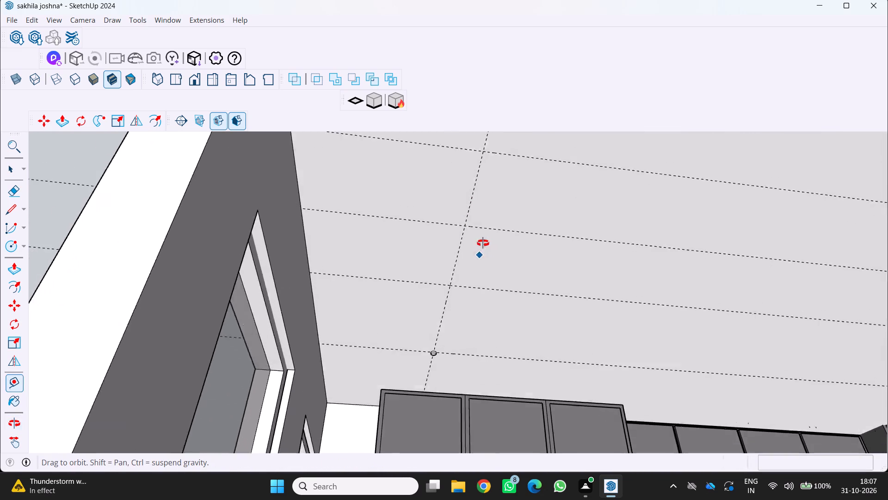
pyautogui.moveTo(483, 243); pyautogui.dragTo(467, 267, button='middle')
pyautogui.scroll(-7, 467, 266)
pyautogui.moveTo(456, 258); pyautogui.dragTo(444, 243, button='middle')
pyautogui.middleClick(441, 244)
pyautogui.scroll(2, 448, 281)
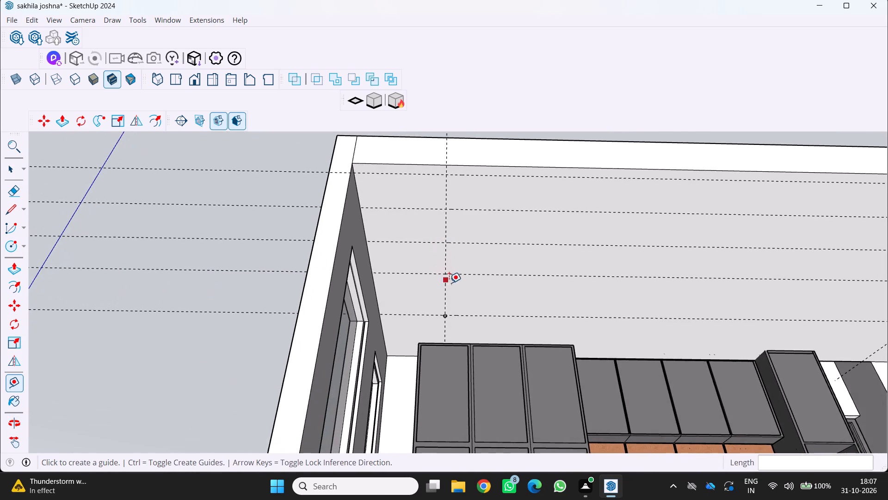
pyautogui.scroll(4, 449, 283)
pyautogui.press('c')
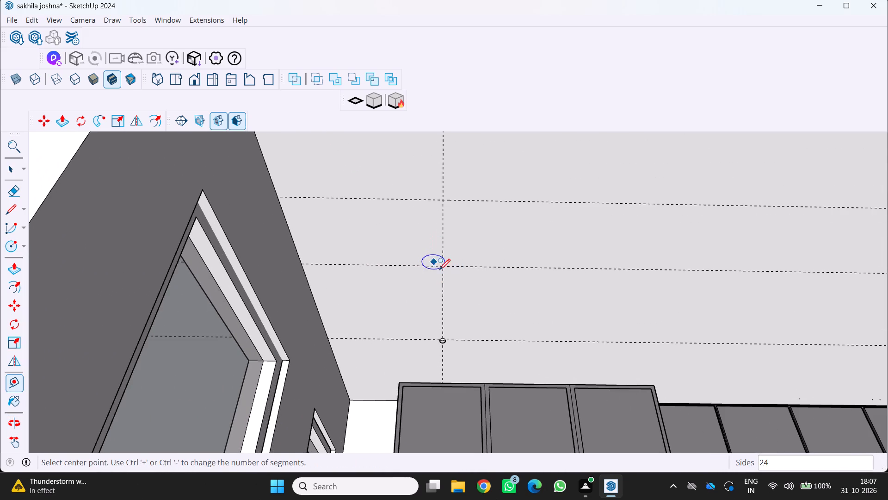
pyautogui.click(444, 267)
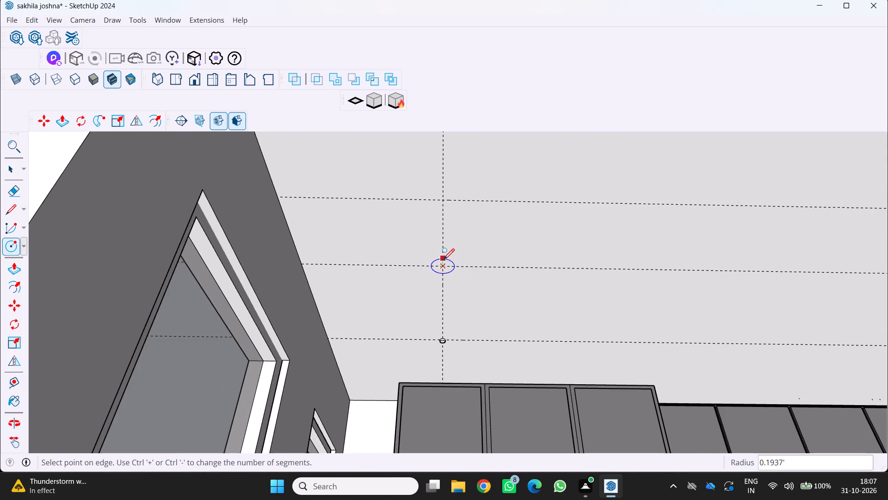
pyautogui.click(444, 259)
# Draw circles at the next two guide crossings toward the front edge, the first with a radius of about 0.25 ft.
pyautogui.scroll(-5, 442, 244)
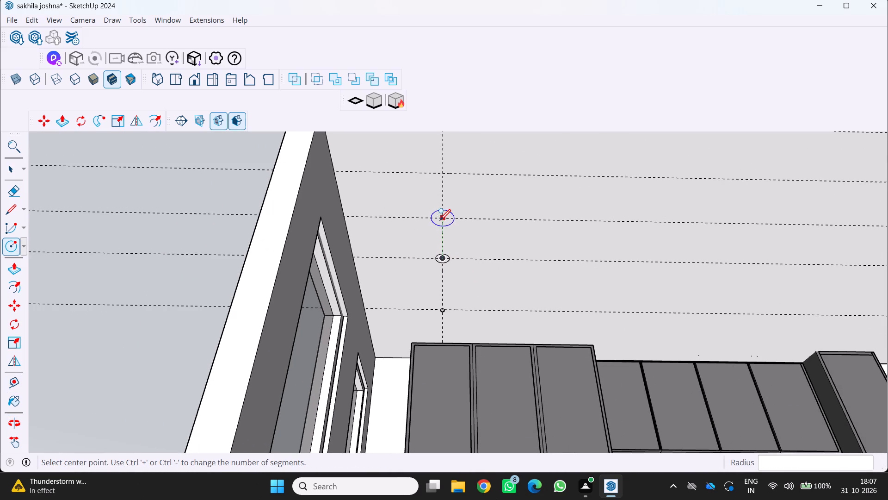
pyautogui.click(440, 219)
pyautogui.click(442, 211)
pyautogui.scroll(-4, 440, 212)
pyautogui.click(442, 188)
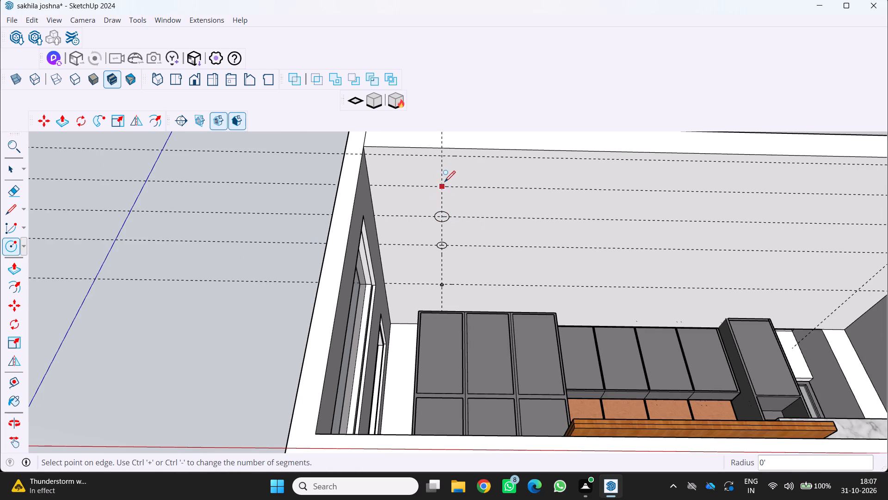
pyautogui.click(442, 180)
# Draw a circle of about 0.19 ft radius at the guide crossing nearest the ceiling's front edge.
pyautogui.scroll(-4, 433, 208)
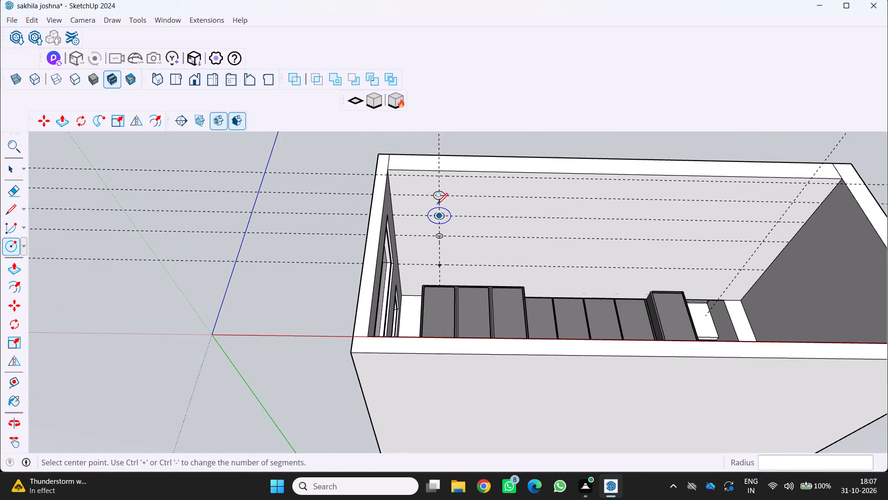
pyautogui.scroll(4, 439, 177)
pyautogui.click(438, 176)
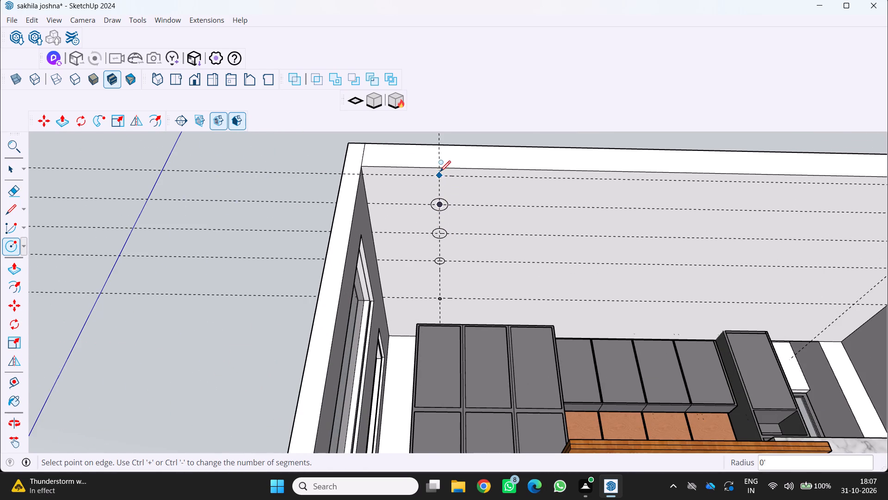
pyautogui.scroll(6, 436, 174)
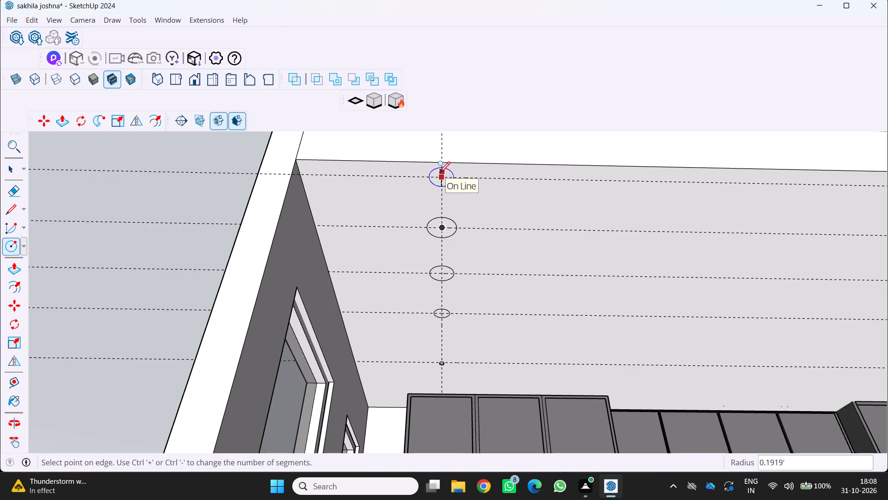
pyautogui.moveTo(439, 172); pyautogui.dragTo(436, 185)
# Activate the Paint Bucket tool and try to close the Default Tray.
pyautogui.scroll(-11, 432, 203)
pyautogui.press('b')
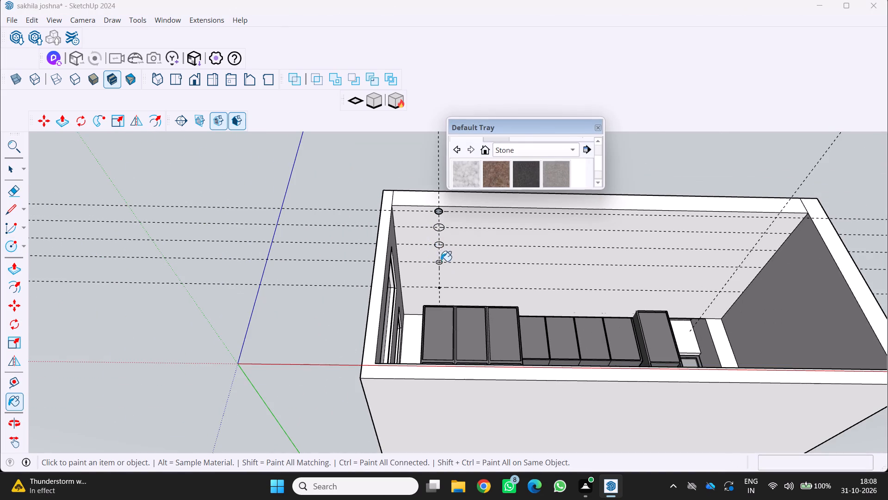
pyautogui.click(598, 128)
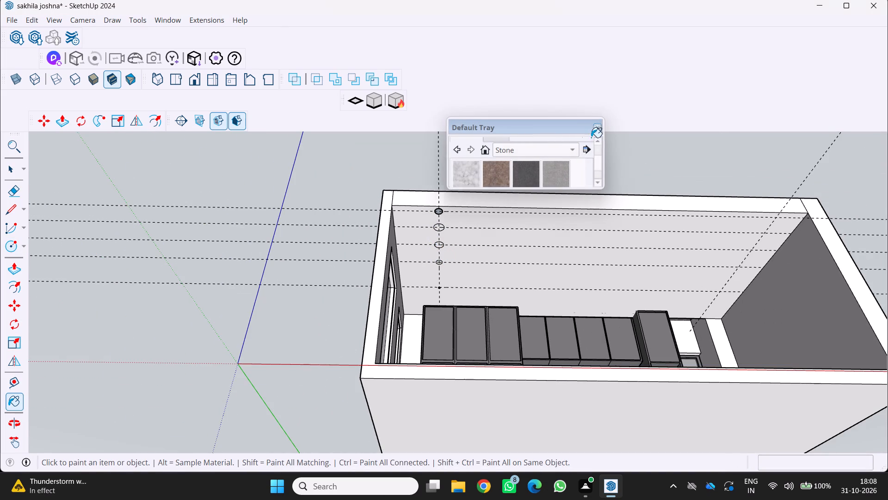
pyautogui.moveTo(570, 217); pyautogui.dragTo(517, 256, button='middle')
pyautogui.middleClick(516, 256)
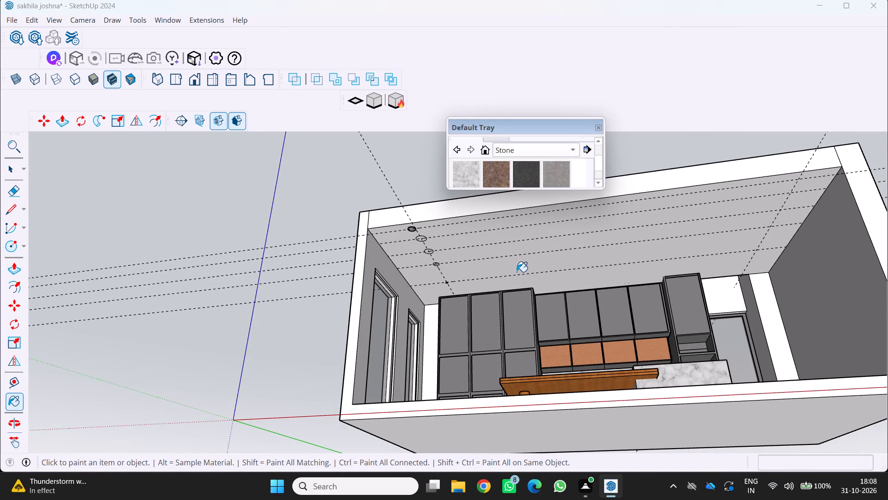
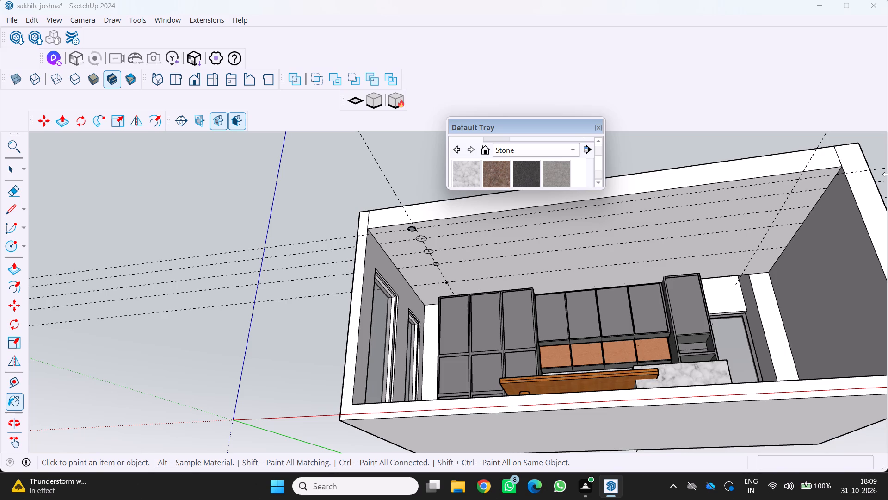
# Examine the kitchen interior and the row of ceiling circles from several angles.
pyautogui.scroll(-2, 382, 276)
pyautogui.moveTo(384, 276); pyautogui.dragTo(379, 288, button='middle')
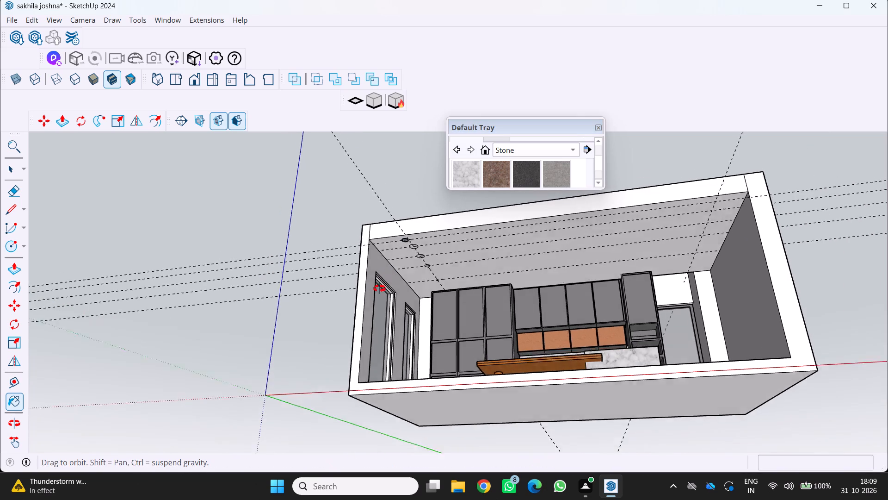
pyautogui.moveTo(379, 288); pyautogui.dragTo(369, 309, button='middle')
pyautogui.middleClick(369, 309)
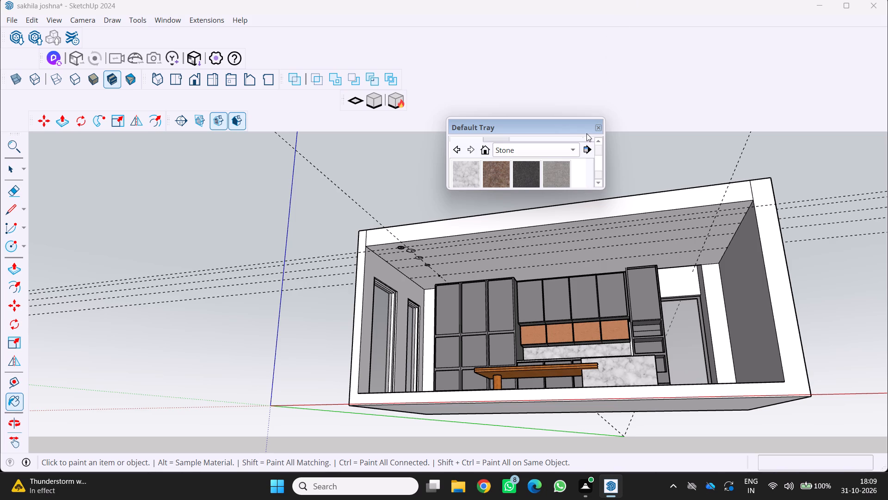
pyautogui.click(598, 125)
pyautogui.scroll(5, 370, 293)
pyautogui.moveTo(373, 296); pyautogui.dragTo(337, 298, button='middle')
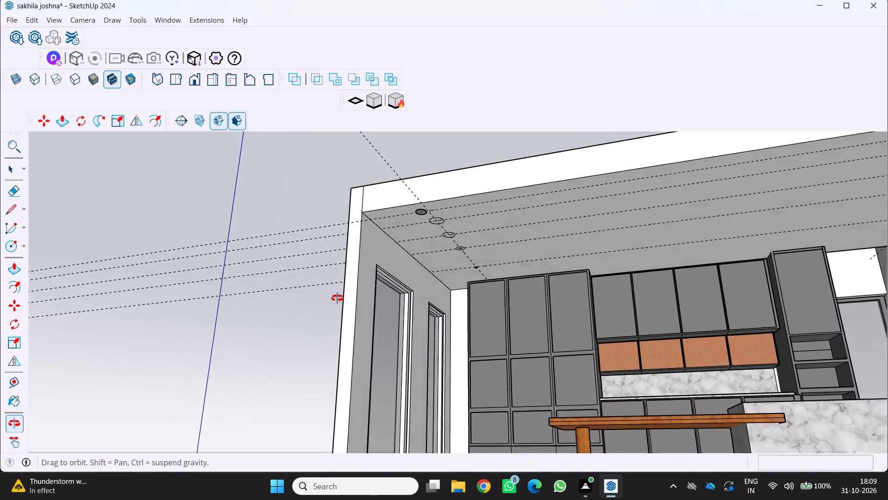
pyautogui.moveTo(337, 298); pyautogui.dragTo(331, 299, button='middle')
pyautogui.scroll(-3, 331, 299)
pyautogui.moveTo(358, 287); pyautogui.dragTo(375, 283, button='middle')
pyautogui.moveTo(382, 279); pyautogui.dragTo(388, 275, button='middle')
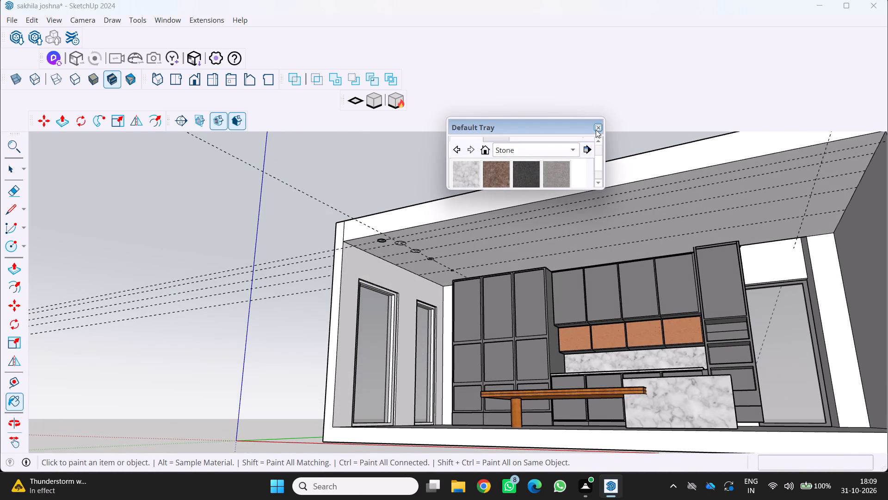
pyautogui.click(597, 128)
pyautogui.moveTo(529, 225); pyautogui.dragTo(539, 237, button='middle')
pyautogui.middleClick(539, 237)
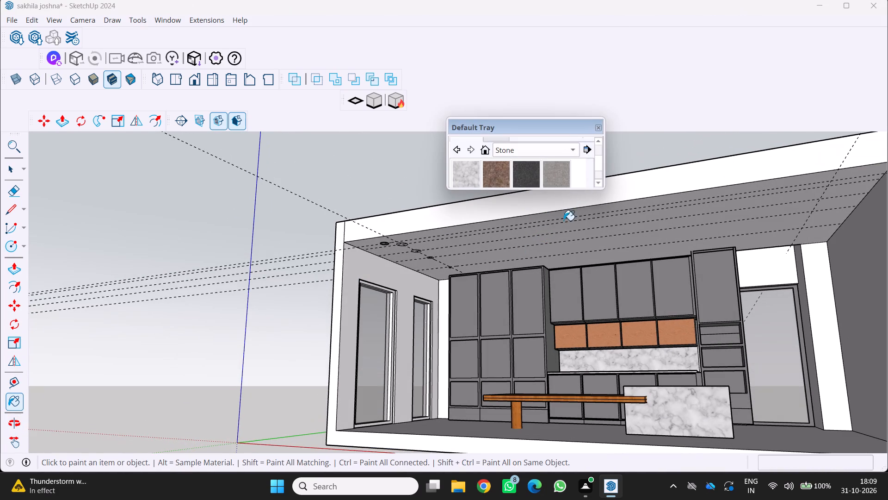
pyautogui.press('space')
pyautogui.click(197, 360)
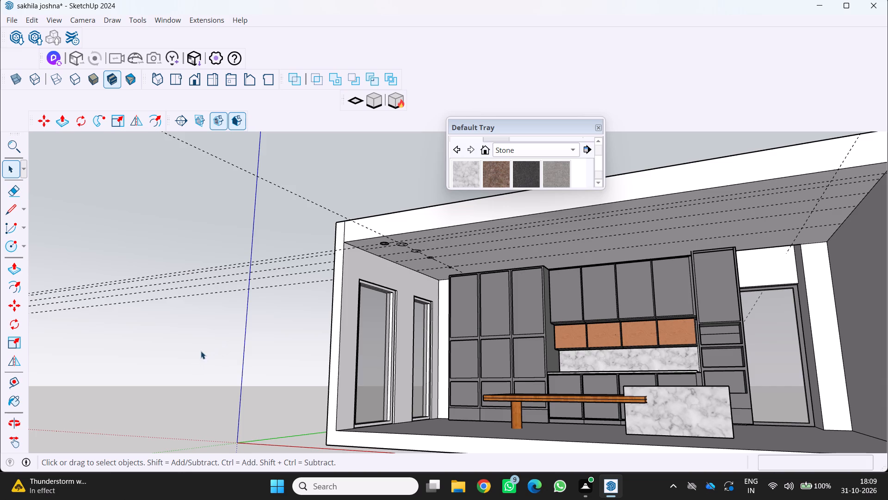
pyautogui.moveTo(197, 342); pyautogui.dragTo(208, 311, button='middle')
pyautogui.middleClick(209, 310)
pyautogui.click(154, 386)
pyautogui.press('space')
pyautogui.scroll(-3, 153, 371)
pyautogui.moveTo(158, 372); pyautogui.dragTo(166, 387, button='middle')
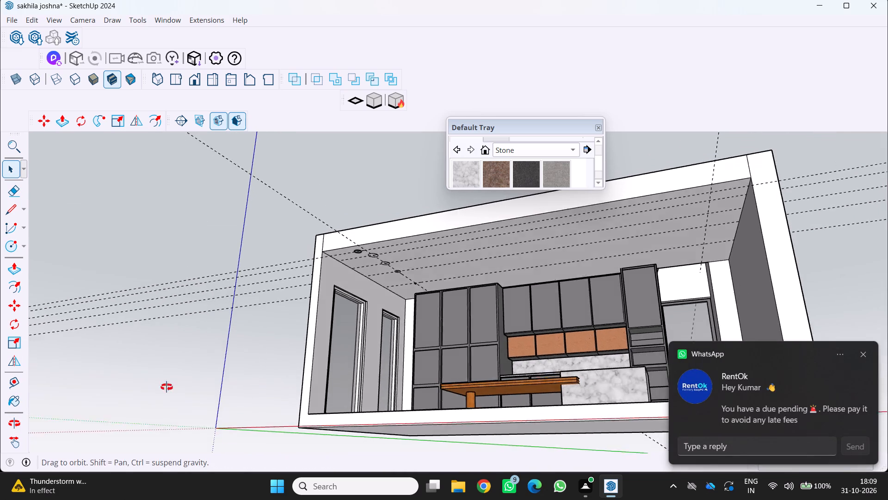
pyautogui.moveTo(166, 387); pyautogui.dragTo(178, 428, button='middle')
pyautogui.scroll(-4, 178, 428)
pyautogui.moveTo(175, 402); pyautogui.dragTo(161, 427, button='middle')
pyautogui.click(154, 400)
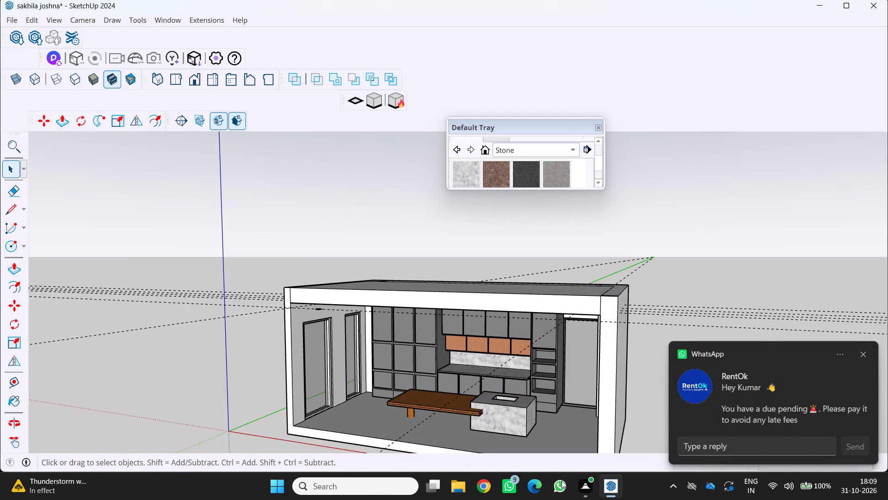
pyautogui.click(860, 351)
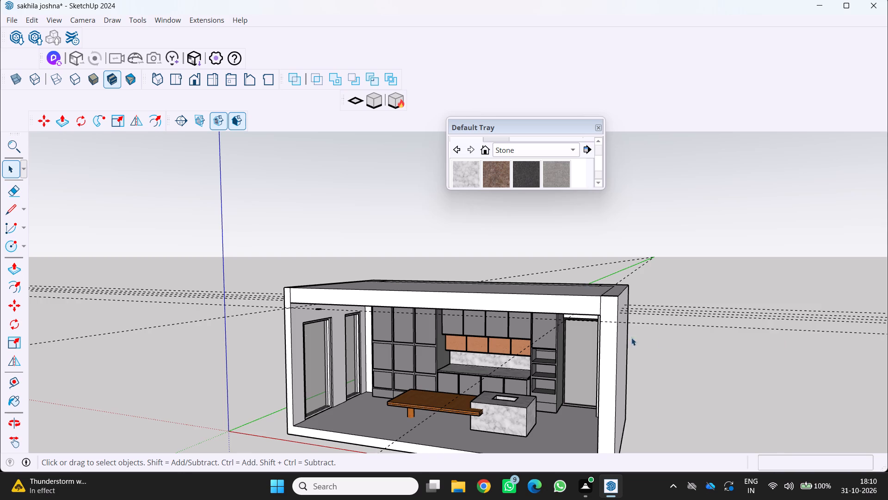
# Delete all the dashed guide lines in the model.
pyautogui.moveTo(612, 333); pyautogui.dragTo(680, 259, button='middle')
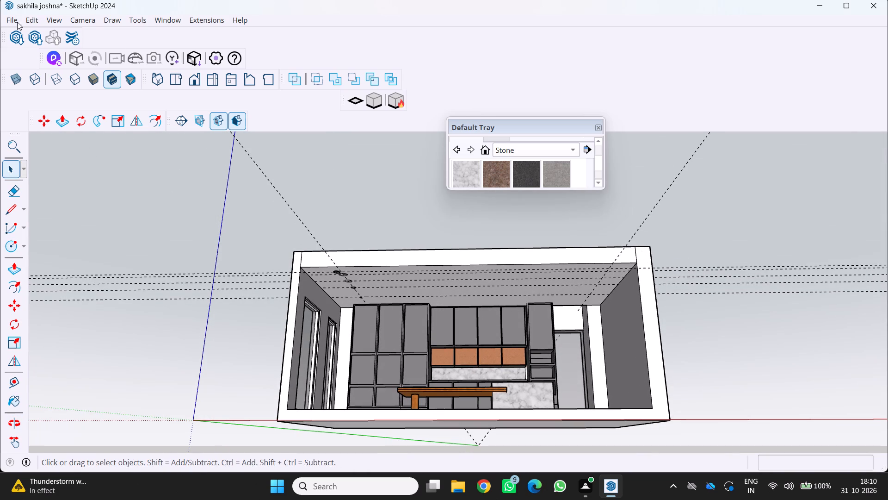
pyautogui.click(31, 21)
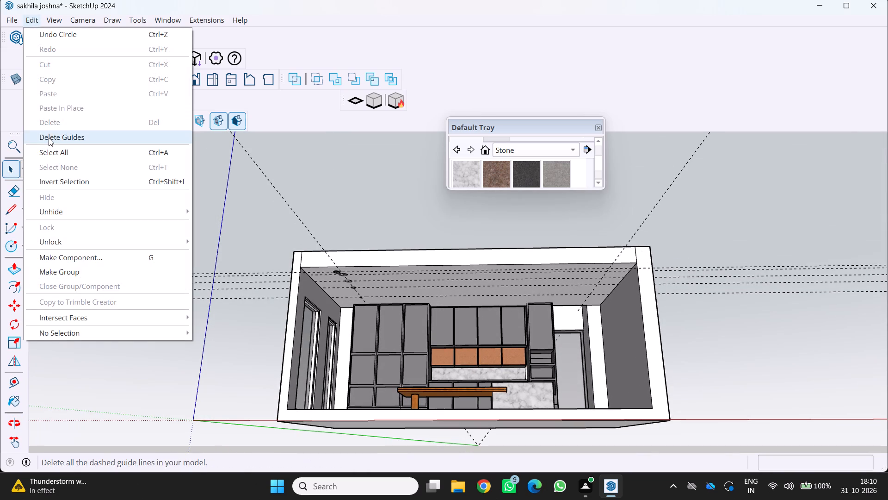
pyautogui.click(49, 139)
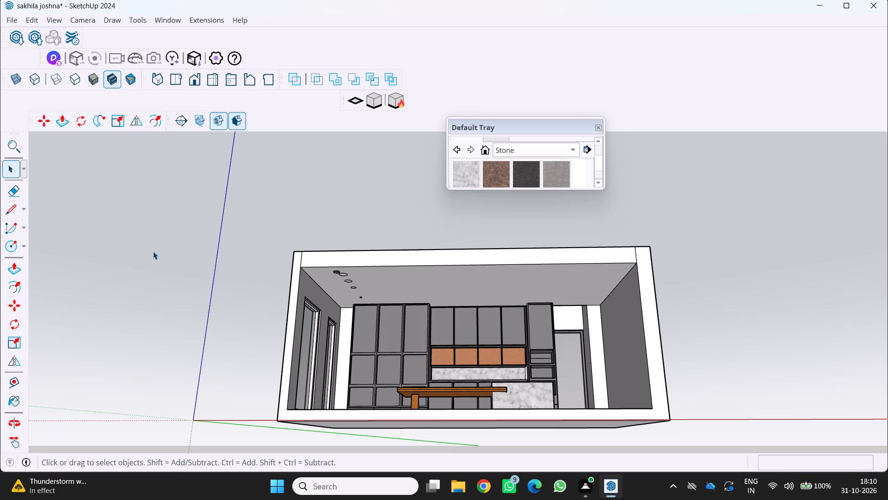
# Erase the dark-filled circle at the front end of the row on the ceiling.
pyautogui.scroll(1, 147, 263)
pyautogui.moveTo(155, 260); pyautogui.dragTo(156, 260, button='middle')
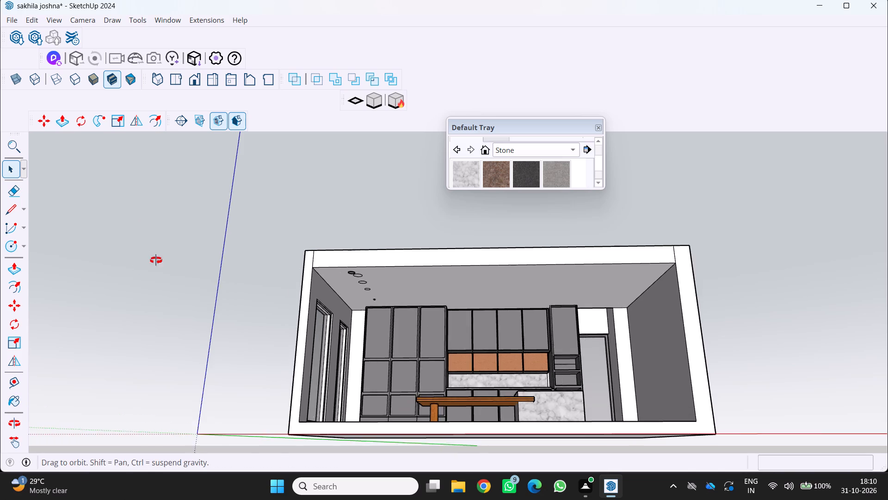
pyautogui.moveTo(156, 260); pyautogui.dragTo(150, 242, button='middle')
pyautogui.scroll(1, 158, 249)
pyautogui.scroll(3, 240, 280)
pyautogui.moveTo(301, 290); pyautogui.dragTo(246, 255, button='middle')
pyautogui.scroll(1, 290, 280)
pyautogui.scroll(4, 376, 276)
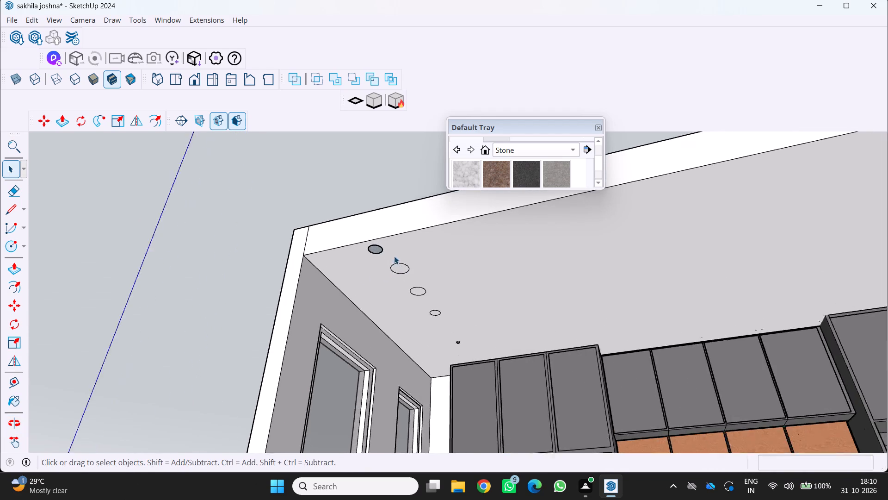
pyautogui.scroll(8, 394, 256)
pyautogui.moveTo(372, 250); pyautogui.dragTo(311, 271, button='middle')
pyautogui.middleClick(310, 271)
pyautogui.scroll(3, 309, 287)
pyautogui.moveTo(310, 286); pyautogui.dragTo(296, 317, button='middle')
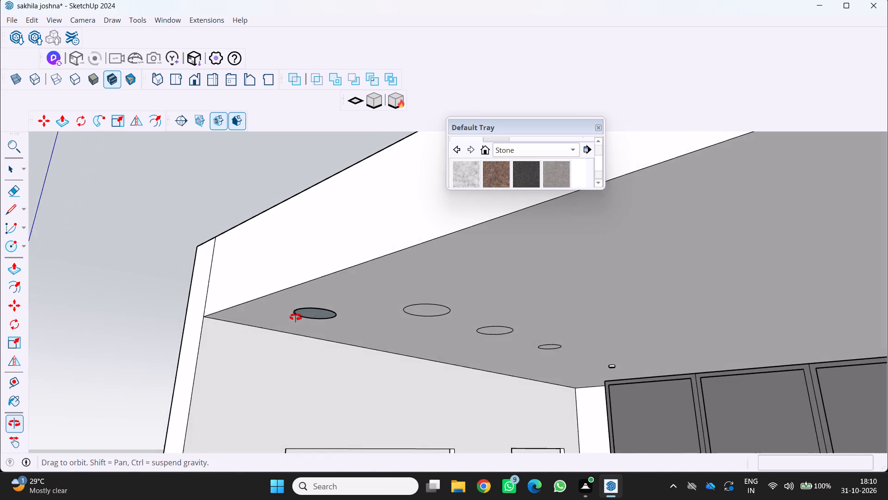
pyautogui.moveTo(296, 317); pyautogui.dragTo(294, 318, button='middle')
pyautogui.middleClick(294, 318)
pyautogui.scroll(3, 301, 306)
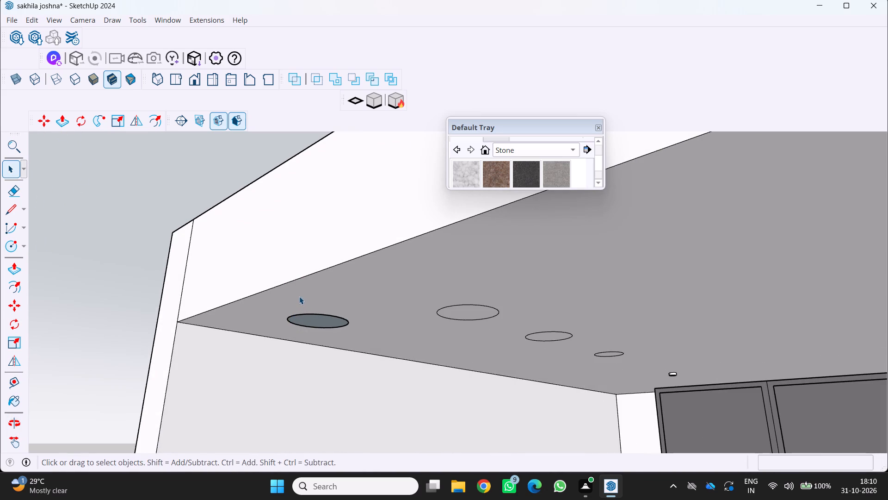
pyautogui.press('e')
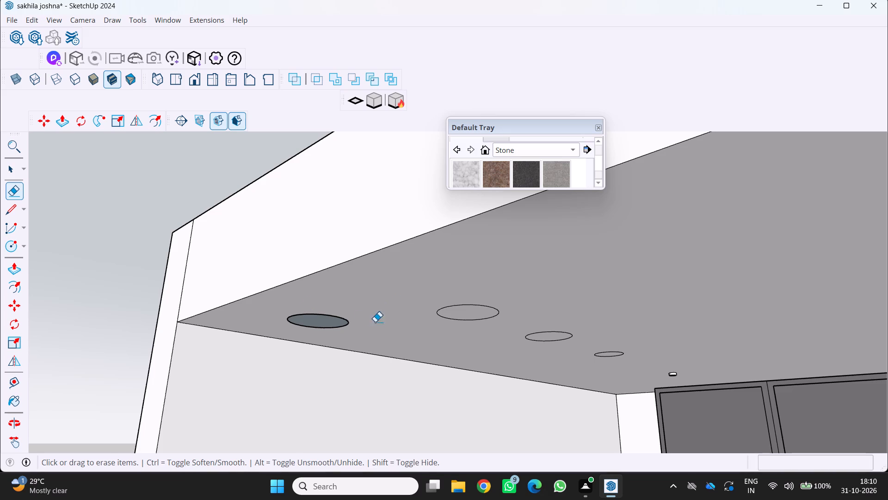
pyautogui.scroll(1, 344, 319)
pyautogui.moveTo(344, 319); pyautogui.dragTo(344, 343, button='middle')
pyautogui.click(336, 341)
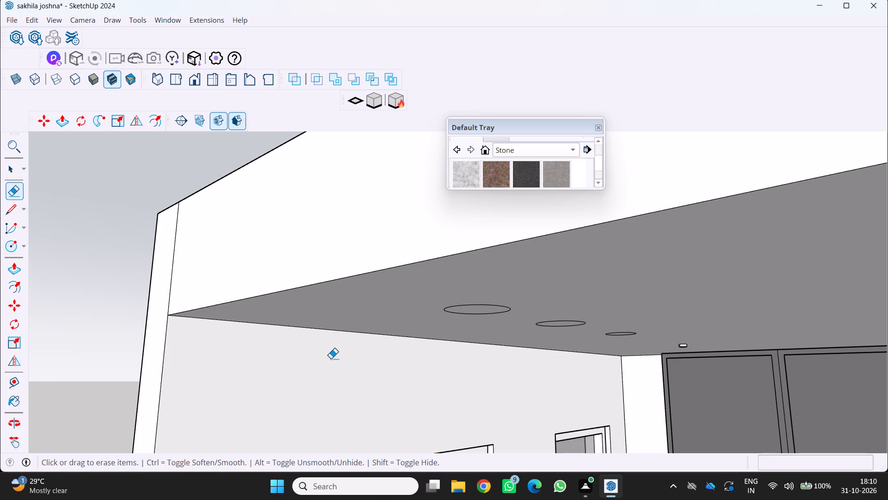
# Erase the front-most of the remaining outlined circles on the ceiling, the largest one.
pyautogui.scroll(1, 415, 325)
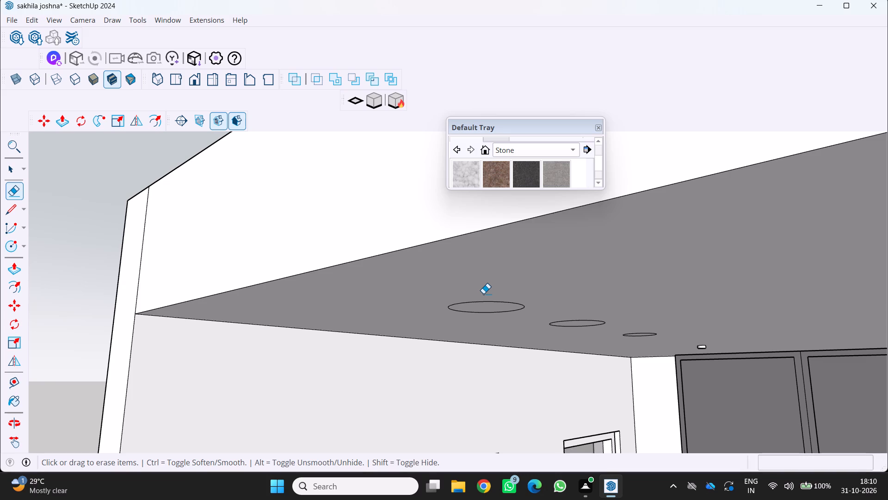
pyautogui.moveTo(519, 291); pyautogui.dragTo(519, 309, button='middle')
pyautogui.scroll(3, 500, 327)
pyautogui.click(485, 309)
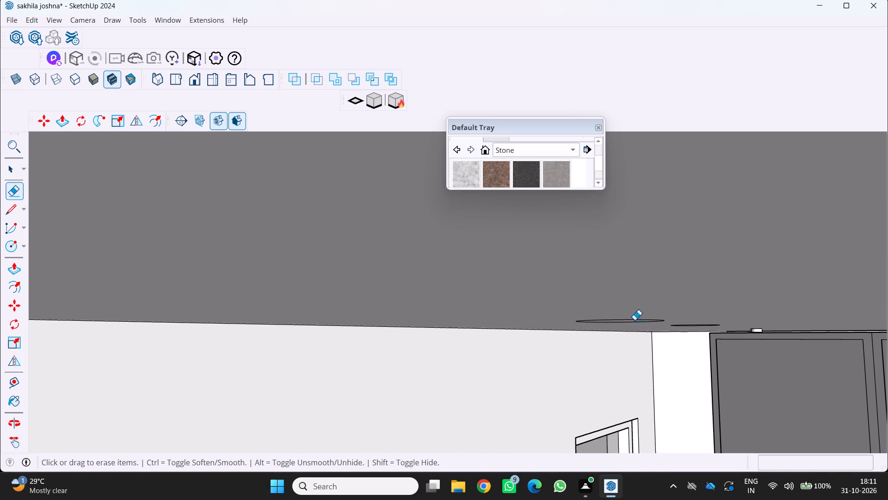
# Erase the larger of the two outlined circles still left on the ceiling.
pyautogui.scroll(1, 635, 320)
pyautogui.moveTo(635, 320); pyautogui.dragTo(630, 334, button='middle')
pyautogui.scroll(-11, 621, 325)
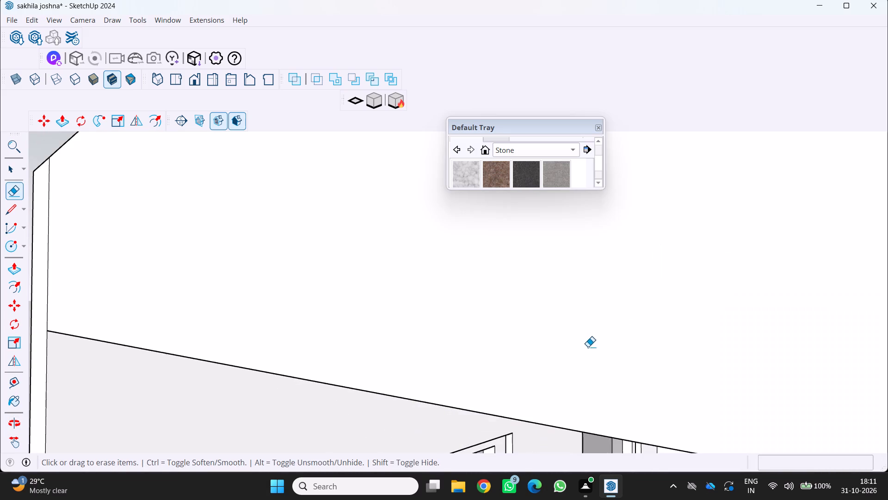
pyautogui.scroll(-10, 586, 346)
pyautogui.moveTo(563, 321); pyautogui.dragTo(591, 261, button='middle')
pyautogui.scroll(-5, 591, 261)
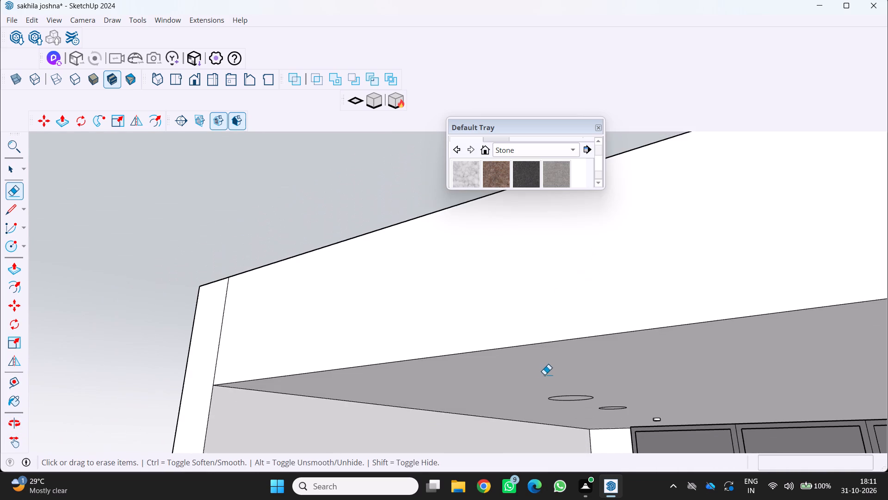
pyautogui.moveTo(544, 375); pyautogui.dragTo(520, 356, button='middle')
pyautogui.scroll(6, 597, 394)
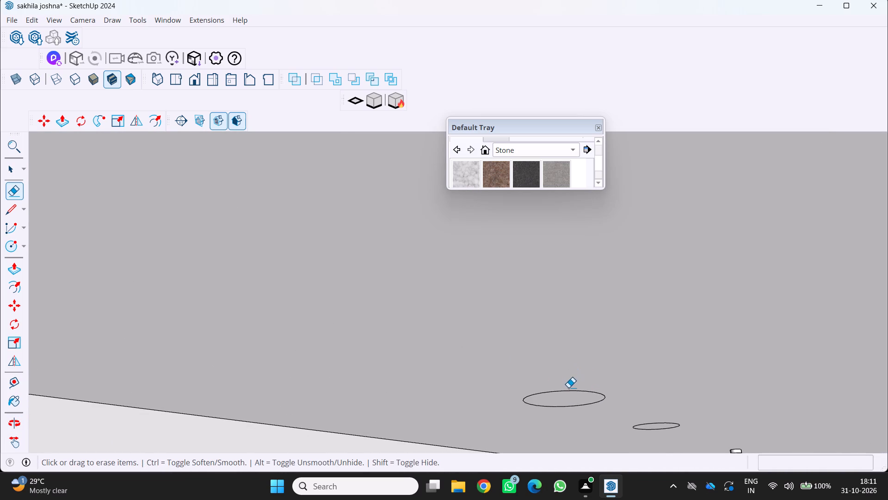
pyautogui.click(567, 391)
# Erase the last flat outlined circle on the ceiling, just in front of the small raised disc.
pyautogui.scroll(-10, 563, 388)
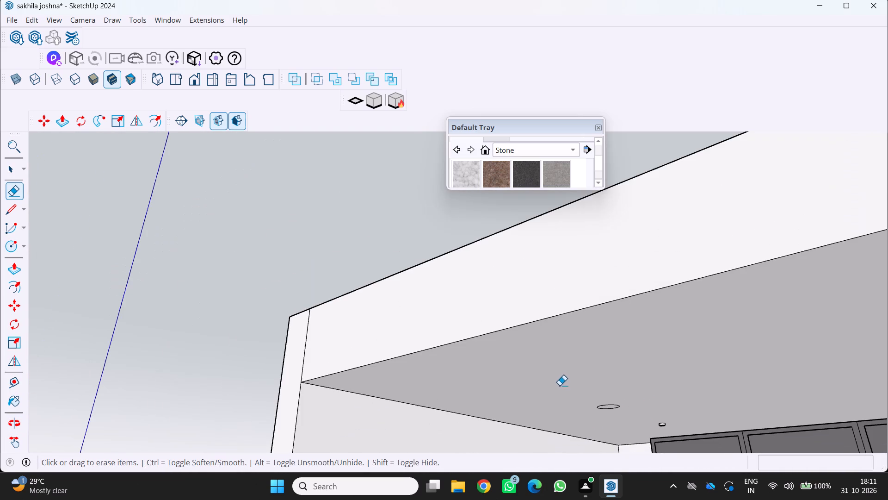
pyautogui.moveTo(569, 400); pyautogui.dragTo(556, 383, button='middle')
pyautogui.scroll(4, 569, 391)
pyautogui.moveTo(621, 413); pyautogui.dragTo(612, 400, button='middle')
pyautogui.scroll(1, 621, 412)
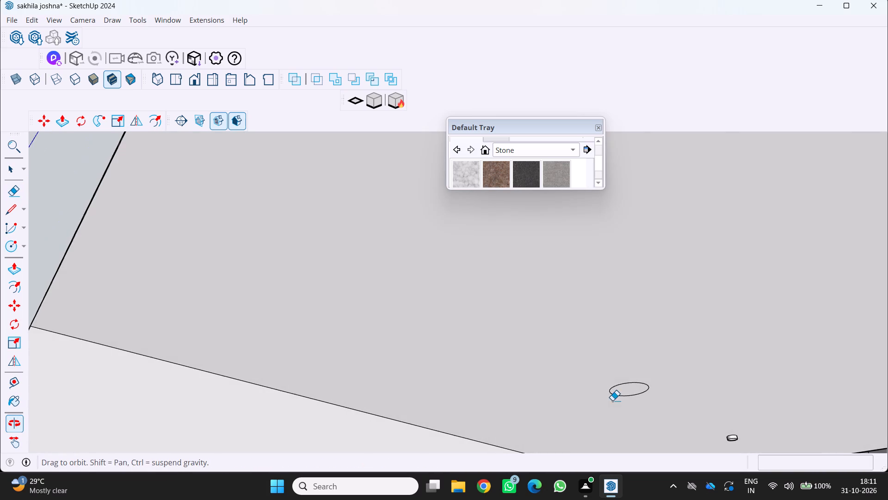
pyautogui.moveTo(612, 400); pyautogui.dragTo(613, 400, button='middle')
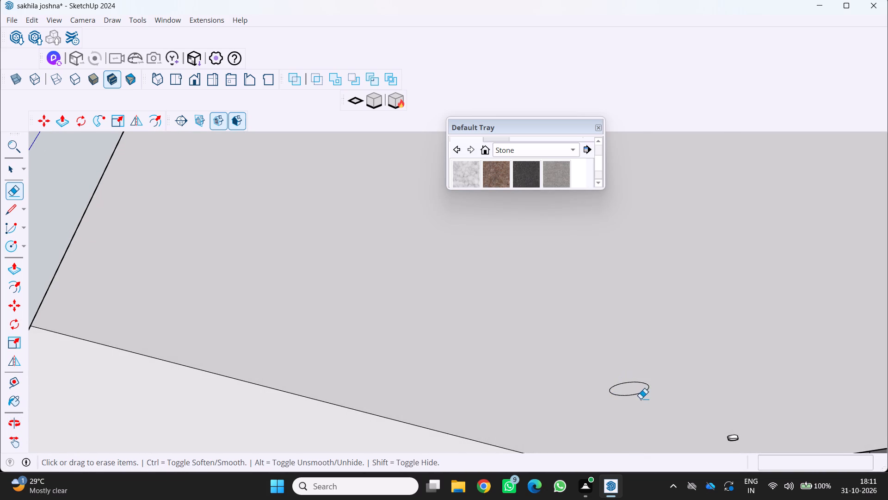
pyautogui.scroll(3, 639, 383)
pyautogui.click(638, 381)
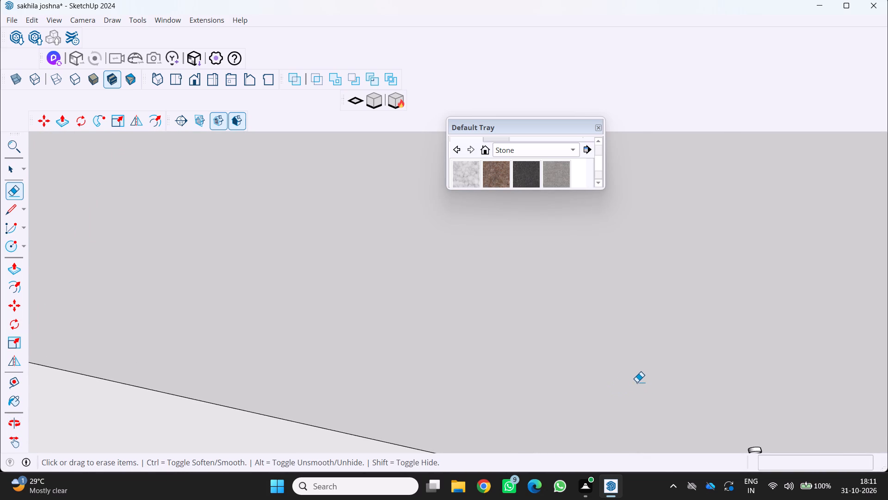
# Erase the small raised disc on the ceiling near the tall cabinets.
pyautogui.scroll(-4, 635, 381)
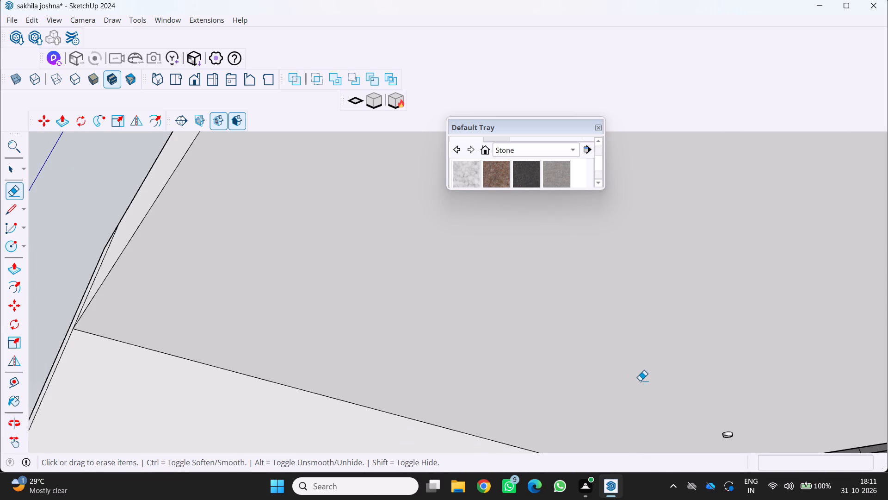
pyautogui.scroll(-3, 655, 393)
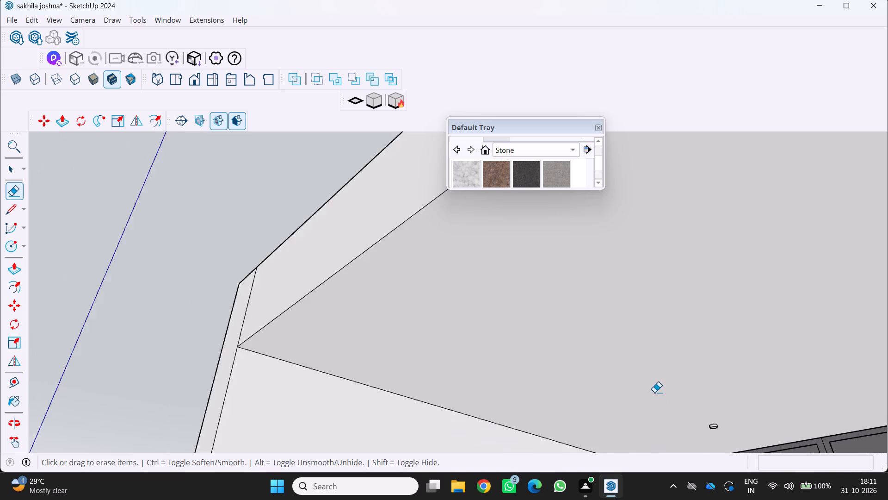
pyautogui.scroll(-1, 654, 392)
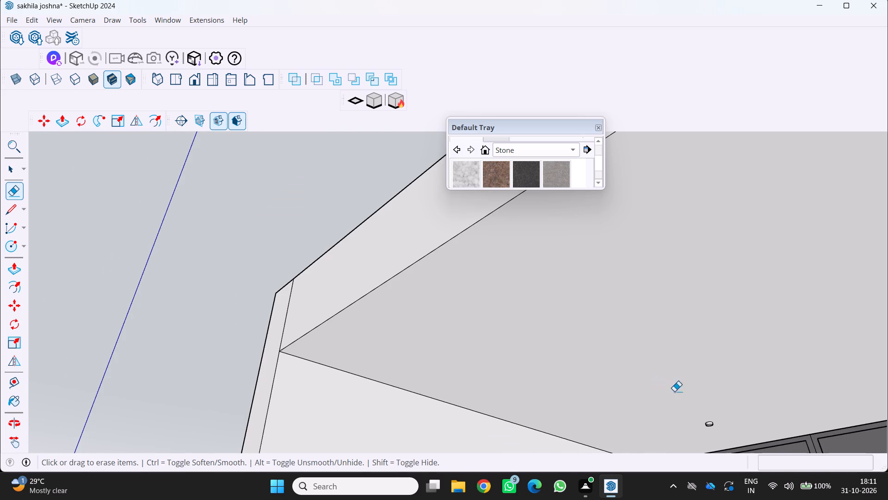
pyautogui.scroll(5, 702, 413)
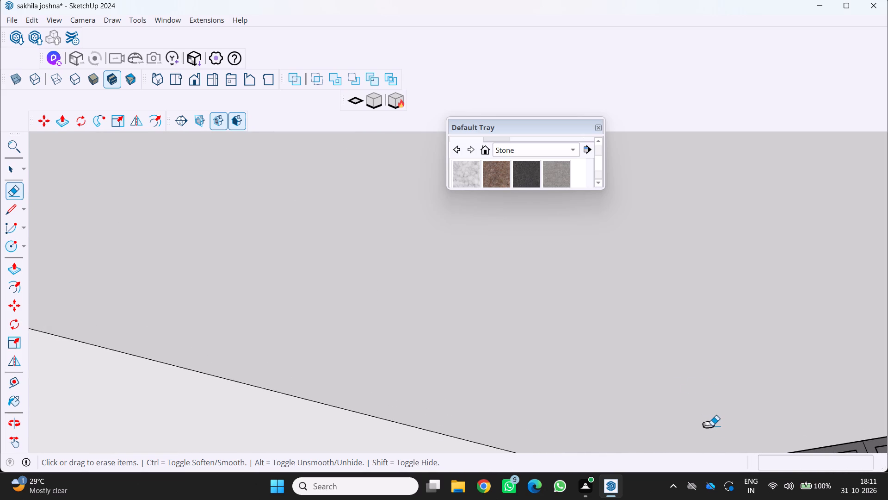
pyautogui.click(712, 425)
pyautogui.scroll(11, 723, 430)
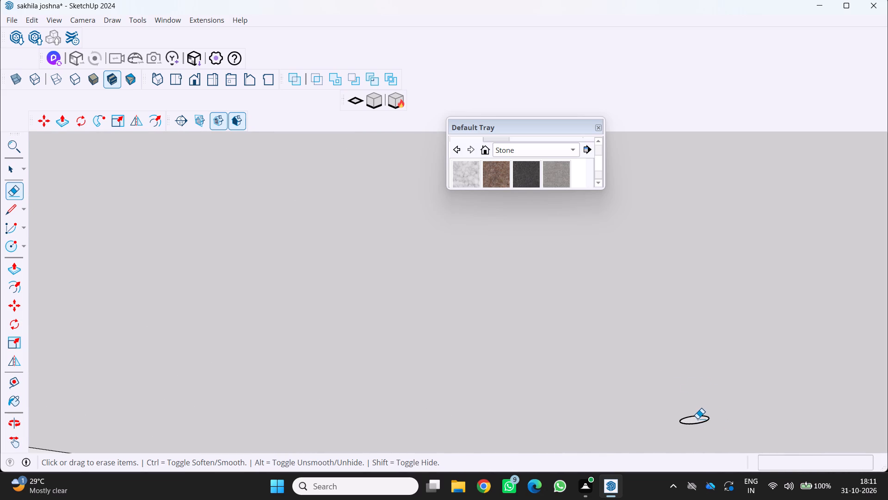
pyautogui.click(697, 415)
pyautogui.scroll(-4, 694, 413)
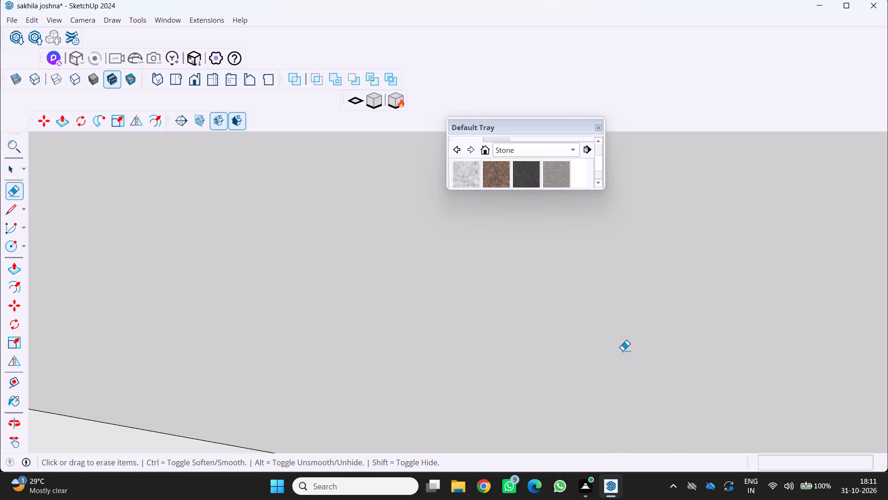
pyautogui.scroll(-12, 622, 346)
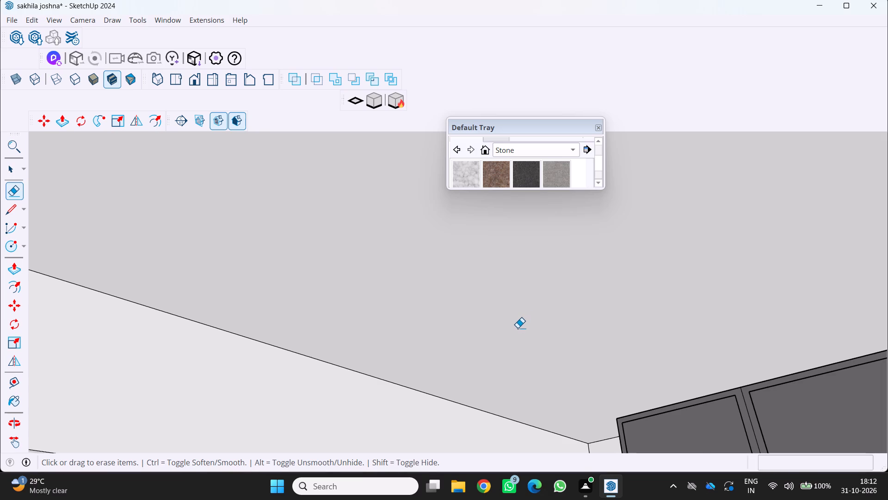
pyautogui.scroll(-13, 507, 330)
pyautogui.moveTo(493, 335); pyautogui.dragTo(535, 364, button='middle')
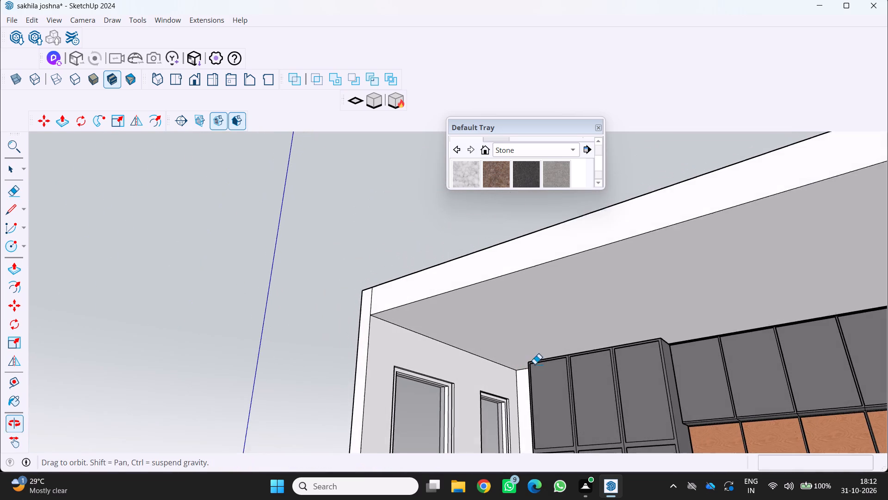
# Examine the cleared kitchen ceiling, the cabinets and the whole room from several angles.
pyautogui.moveTo(535, 364); pyautogui.dragTo(532, 365, button='middle')
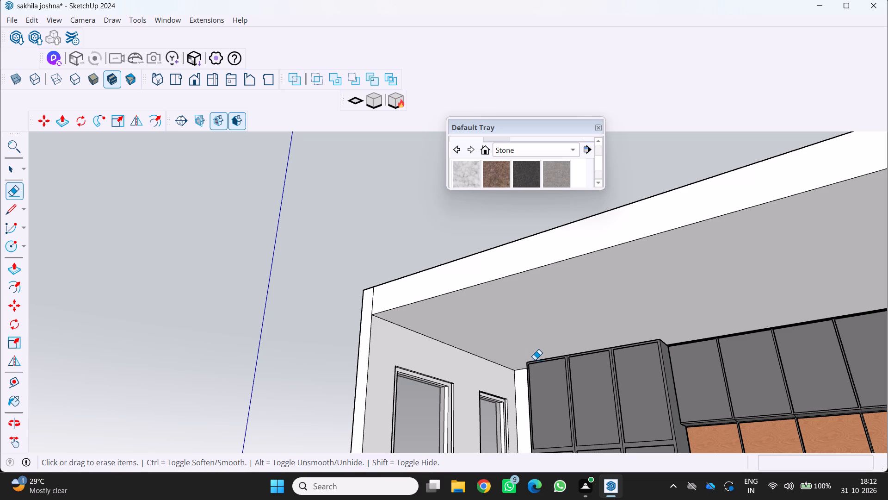
pyautogui.scroll(4, 516, 373)
pyautogui.moveTo(511, 371); pyautogui.dragTo(543, 336, button='middle')
pyautogui.middleClick(543, 336)
pyautogui.scroll(-4, 543, 336)
pyautogui.scroll(-4, 507, 351)
pyautogui.moveTo(454, 328); pyautogui.dragTo(462, 362, button='middle')
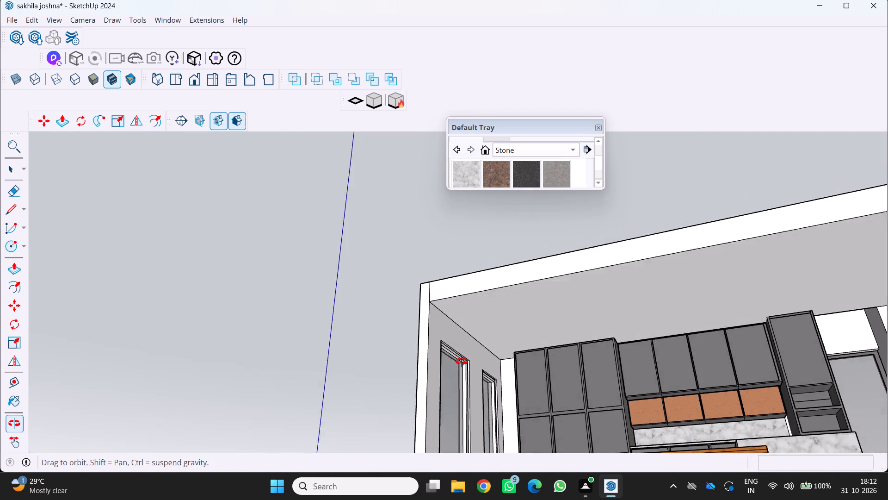
pyautogui.moveTo(462, 362); pyautogui.dragTo(457, 369, button='middle')
pyautogui.middleClick(456, 370)
pyautogui.scroll(3, 449, 331)
pyautogui.moveTo(444, 330); pyautogui.dragTo(449, 367, button='middle')
pyautogui.middleClick(447, 369)
pyautogui.scroll(-3, 446, 372)
pyautogui.scroll(3, 463, 353)
pyautogui.moveTo(466, 348); pyautogui.dragTo(461, 332, button='middle')
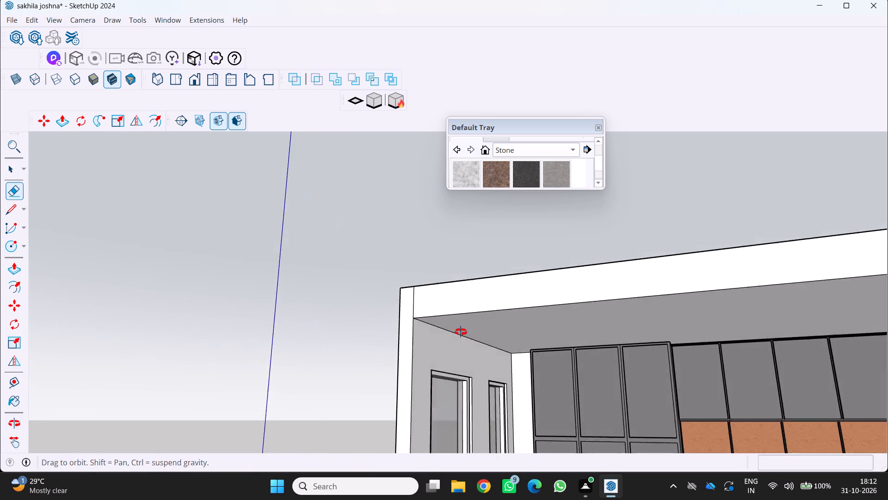
pyautogui.moveTo(461, 332); pyautogui.dragTo(457, 307, button='middle')
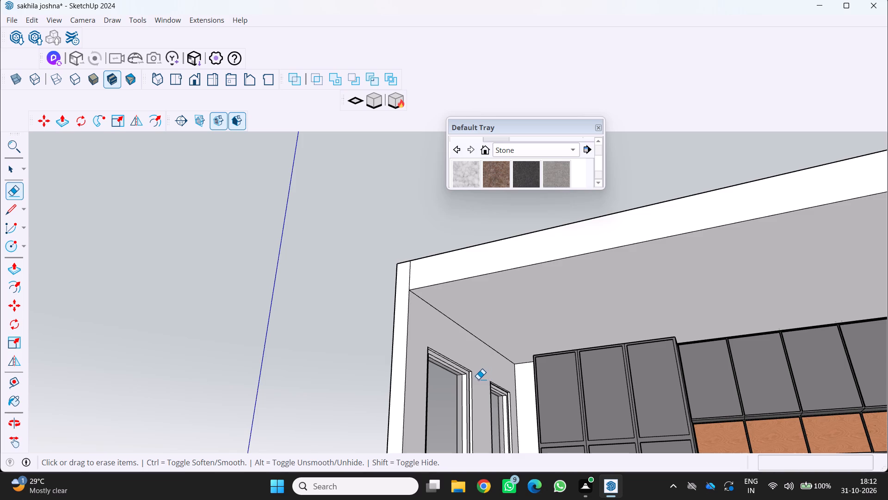
pyautogui.scroll(-10, 473, 375)
pyautogui.moveTo(461, 376); pyautogui.dragTo(491, 428, button='middle')
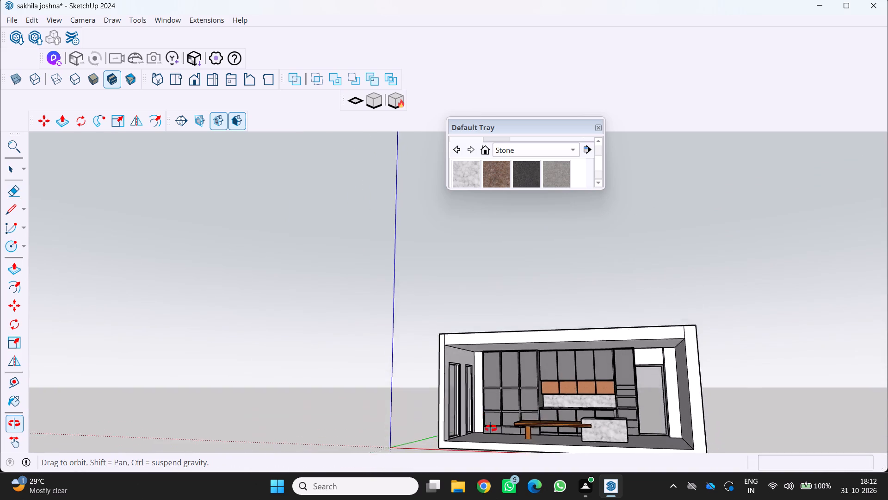
pyautogui.moveTo(491, 428); pyautogui.dragTo(493, 431, button='middle')
pyautogui.middleClick(493, 431)
pyautogui.middleClick(494, 432)
pyautogui.scroll(4, 629, 396)
pyautogui.scroll(-5, 617, 386)
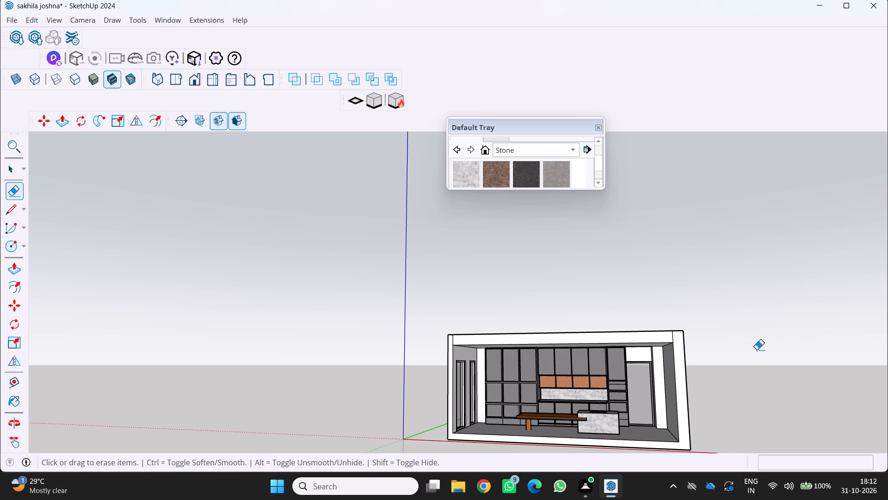
pyautogui.scroll(-1, 678, 330)
pyautogui.moveTo(657, 331); pyautogui.dragTo(628, 295, button='middle')
pyautogui.scroll(1, 579, 361)
pyautogui.moveTo(584, 367); pyautogui.dragTo(647, 428, button='middle')
pyautogui.middleClick(647, 428)
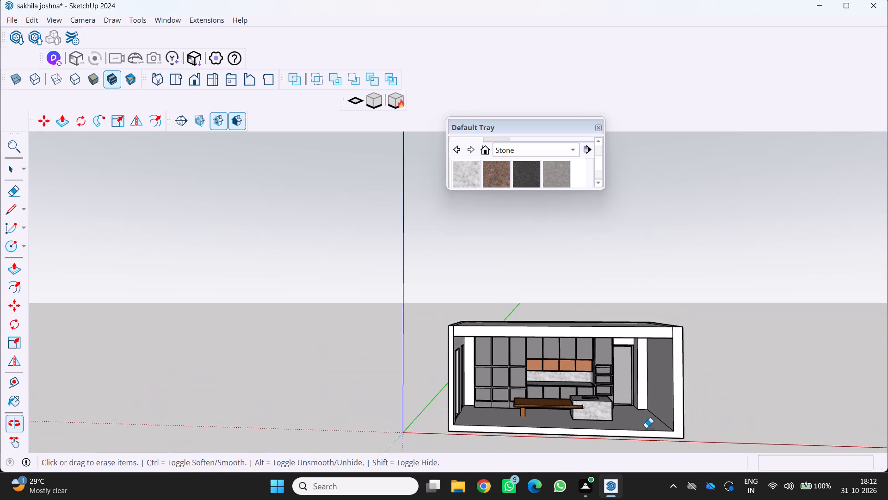
pyautogui.scroll(2, 600, 438)
pyautogui.moveTo(594, 440); pyautogui.dragTo(603, 394, button='middle')
pyautogui.moveTo(512, 435); pyautogui.dragTo(465, 465, button='middle')
pyautogui.middleClick(465, 465)
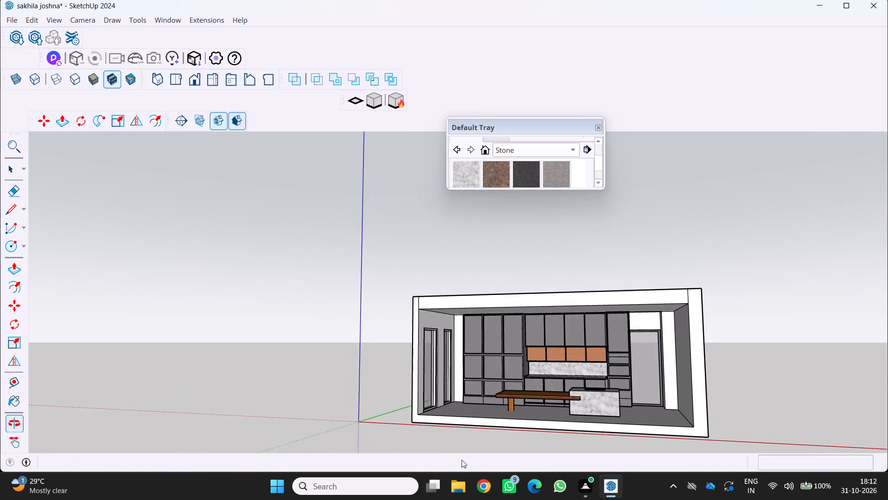
pyautogui.scroll(-2, 473, 450)
pyautogui.moveTo(480, 450); pyautogui.dragTo(505, 456, button='middle')
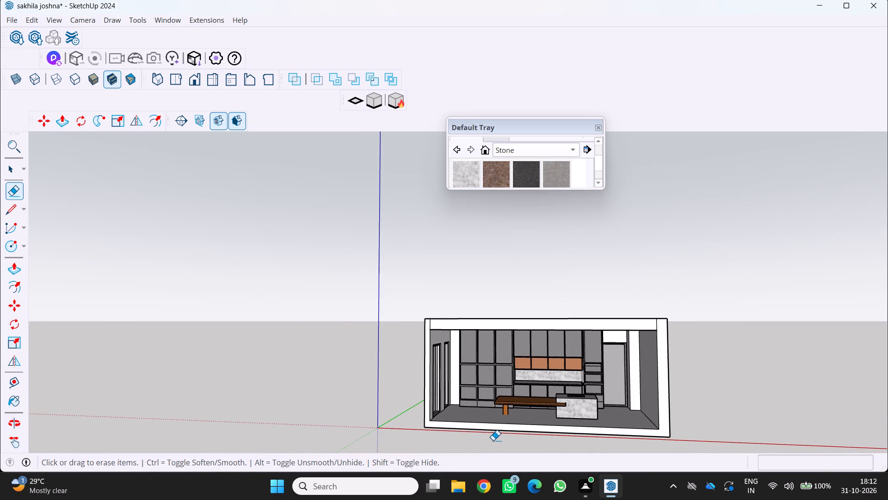
# Close the Default Tray.
pyautogui.click(599, 128)
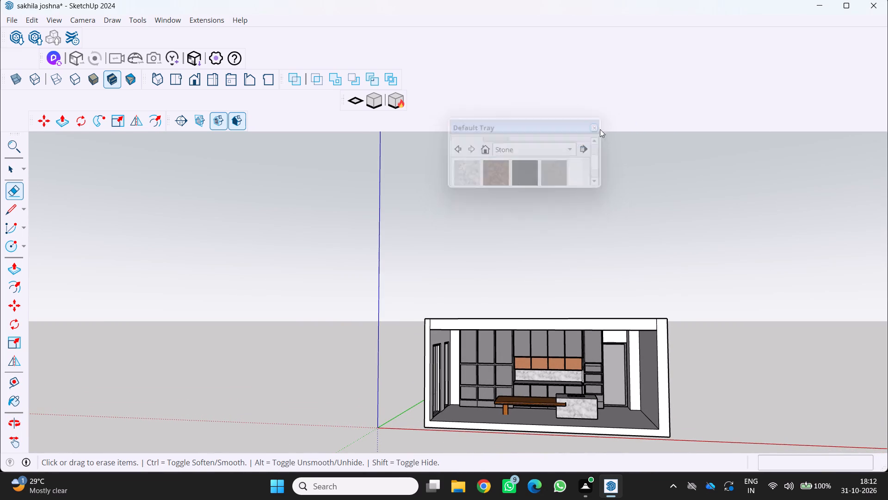
# Examine the whole kitchen through its open front from several viewing heights.
pyautogui.scroll(-2, 562, 216)
pyautogui.moveTo(565, 215); pyautogui.dragTo(581, 193, button='middle')
pyautogui.middleClick(581, 194)
pyautogui.scroll(4, 567, 267)
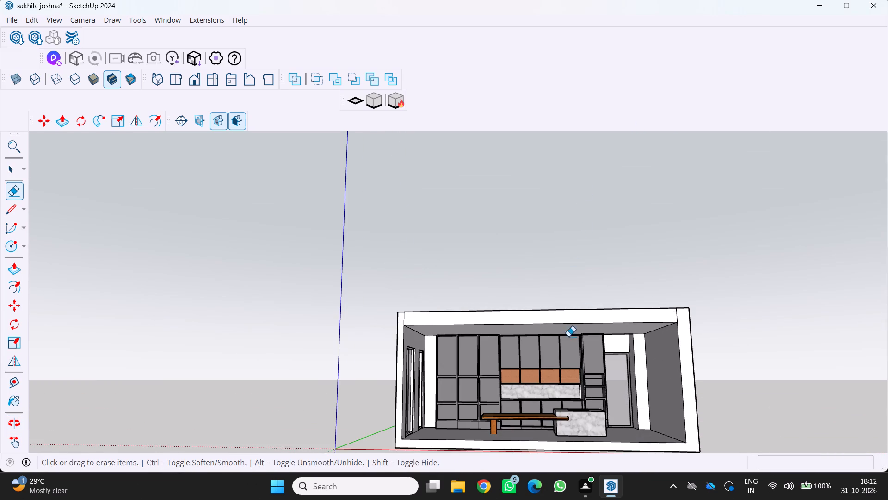
pyautogui.scroll(-2, 562, 341)
pyautogui.moveTo(561, 342); pyautogui.dragTo(543, 378, button='middle')
pyautogui.scroll(2, 524, 415)
pyautogui.moveTo(523, 417); pyautogui.dragTo(532, 400, button='middle')
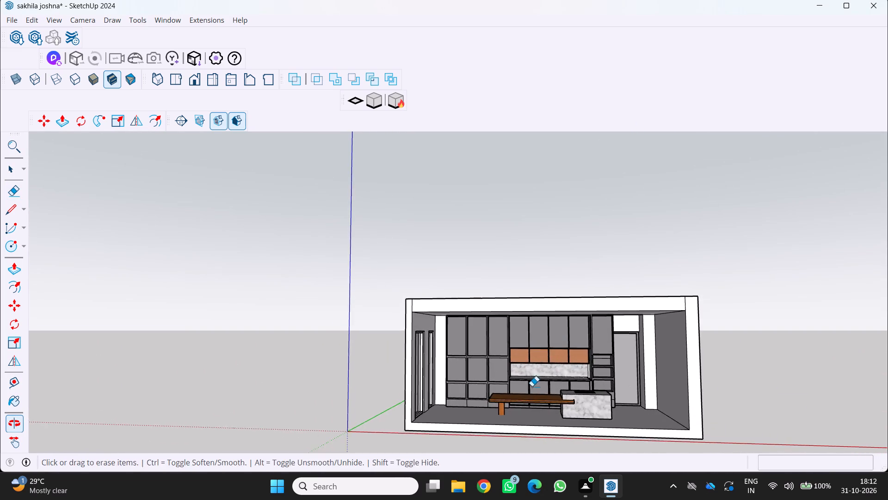
pyautogui.scroll(2, 532, 392)
pyautogui.moveTo(532, 390); pyautogui.dragTo(551, 351, button='middle')
pyautogui.scroll(-4, 543, 353)
pyautogui.moveTo(518, 362); pyautogui.dragTo(506, 380, button='middle')
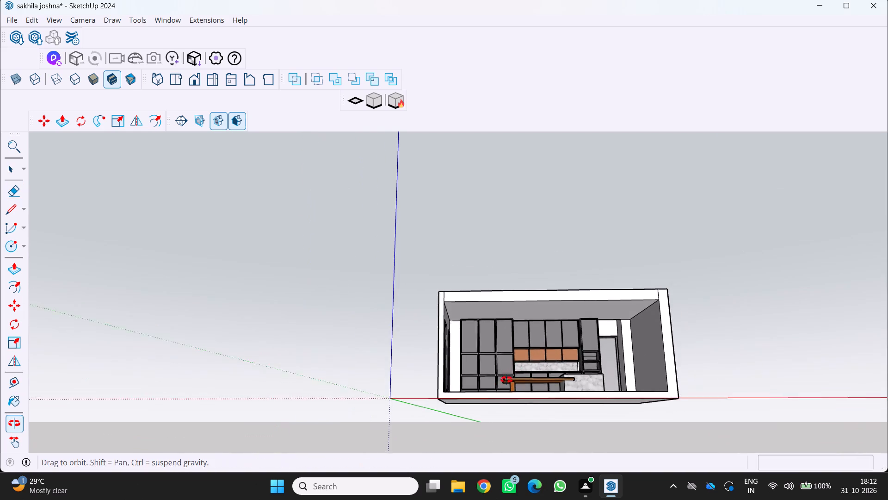
pyautogui.moveTo(506, 380); pyautogui.dragTo(495, 390, button='middle')
pyautogui.middleClick(495, 390)
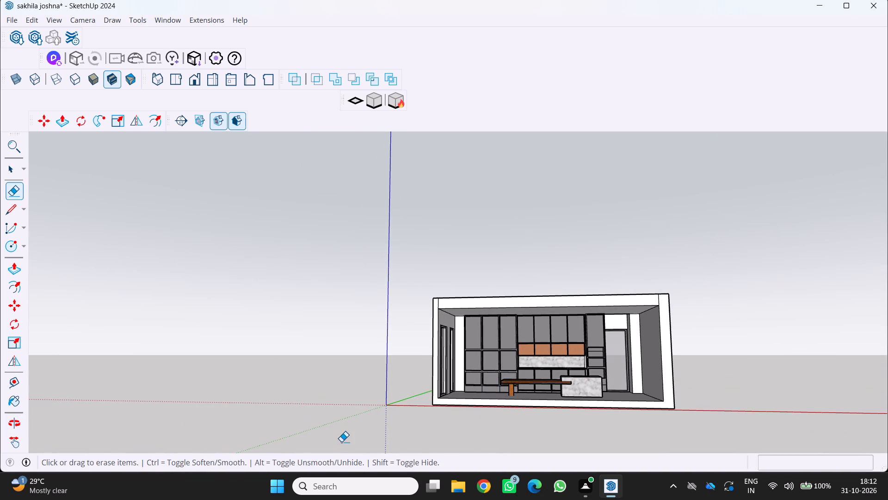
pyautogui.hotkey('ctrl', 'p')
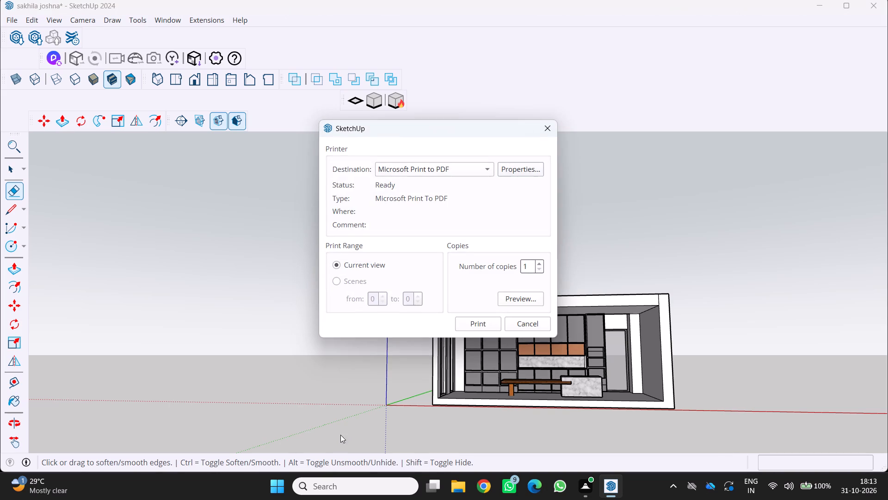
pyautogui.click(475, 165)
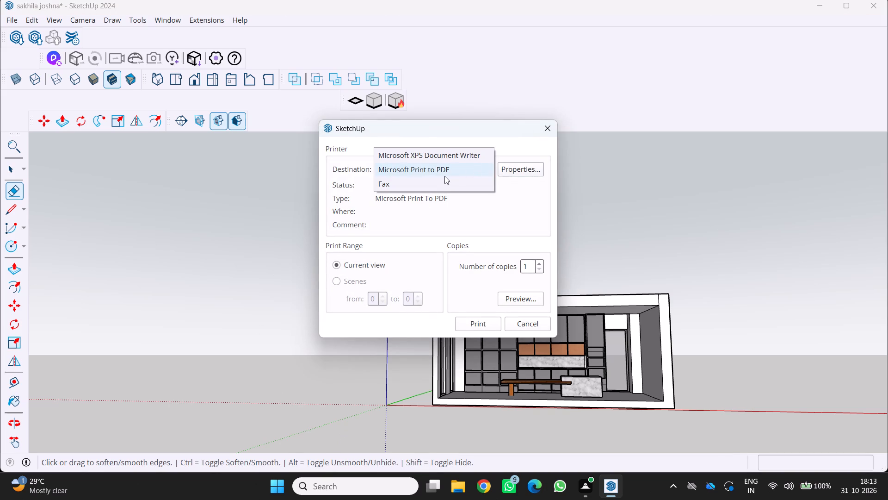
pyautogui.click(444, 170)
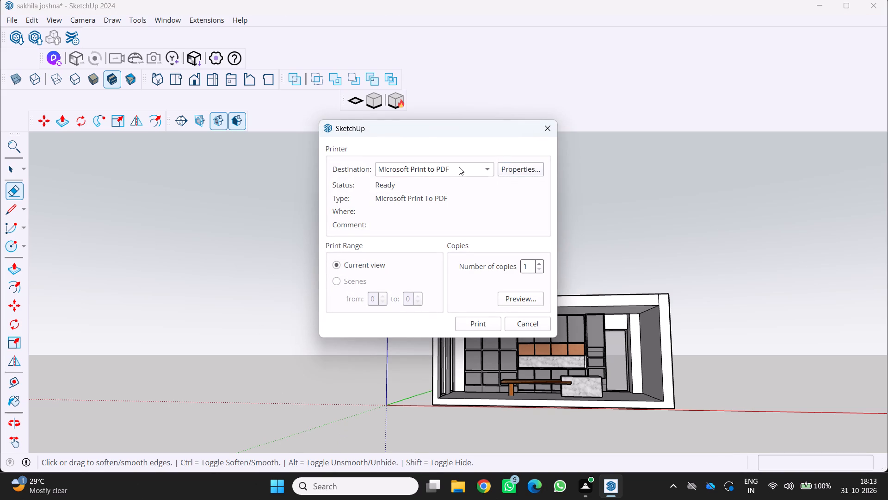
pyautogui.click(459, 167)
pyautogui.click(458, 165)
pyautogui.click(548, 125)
# Place a guide line across the ceiling parallel to its front edge, just in front of the tall cabinets.
pyautogui.scroll(3, 482, 335)
pyautogui.moveTo(483, 319); pyautogui.dragTo(493, 268, button='middle')
pyautogui.scroll(3, 500, 334)
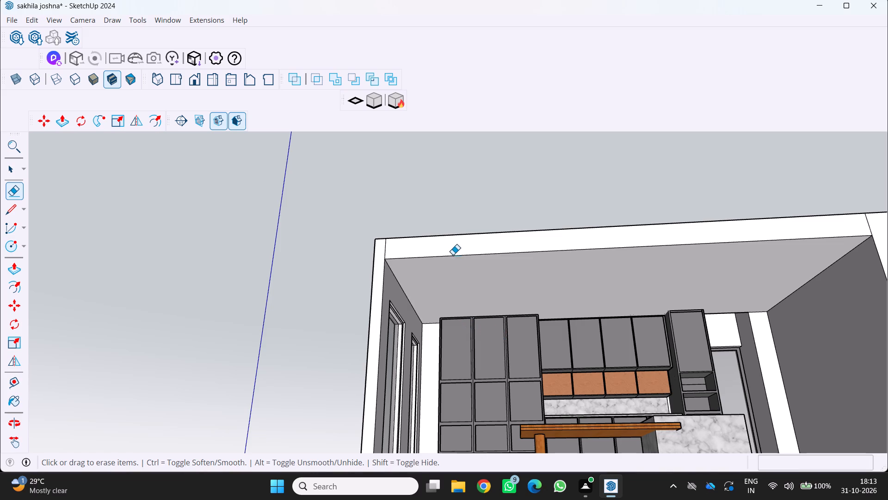
pyautogui.press('t')
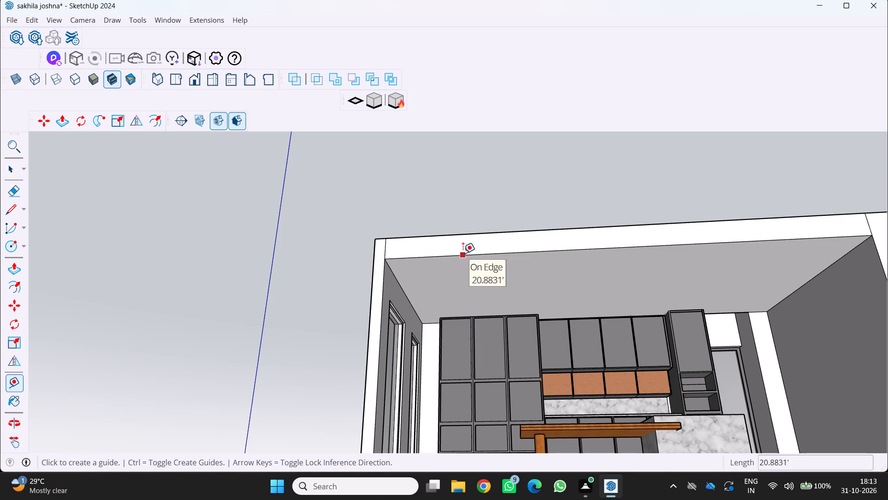
pyautogui.click(463, 253)
pyautogui.scroll(7, 476, 320)
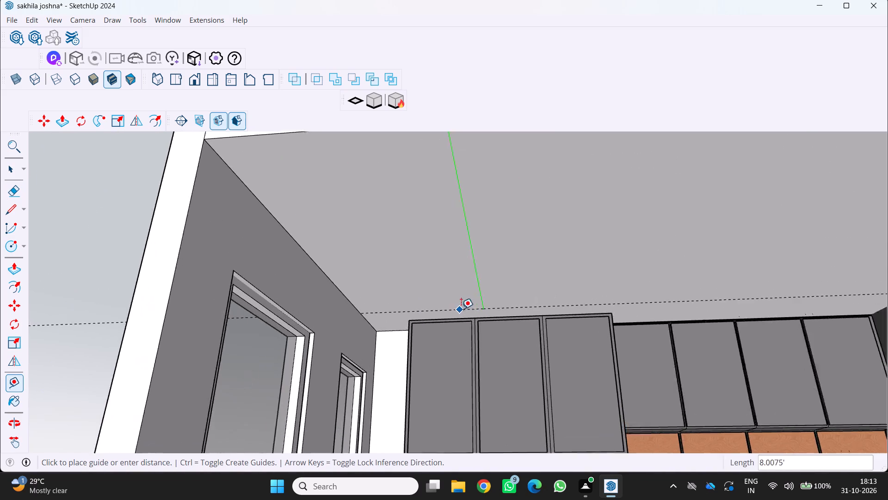
pyautogui.scroll(2, 461, 309)
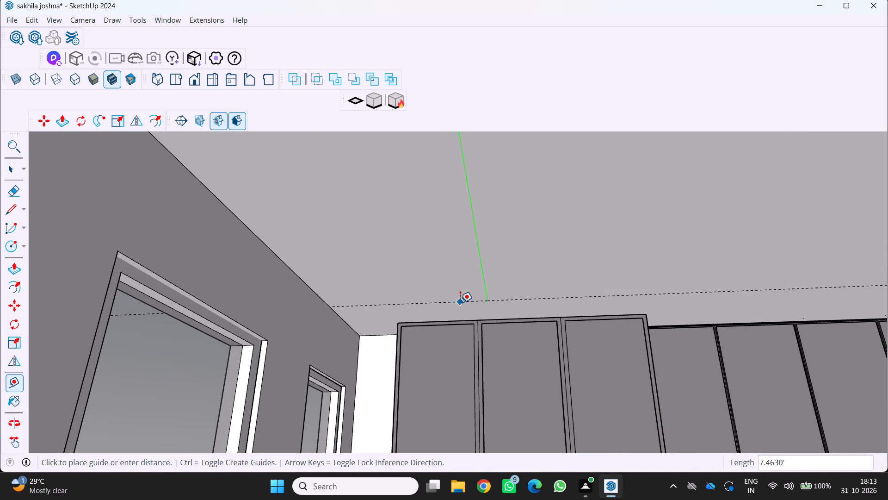
pyautogui.click(456, 291)
# Place a ceiling guide line parallel to the wall with the two windows, about 2.2 feet in from it.
pyautogui.scroll(-3, 456, 293)
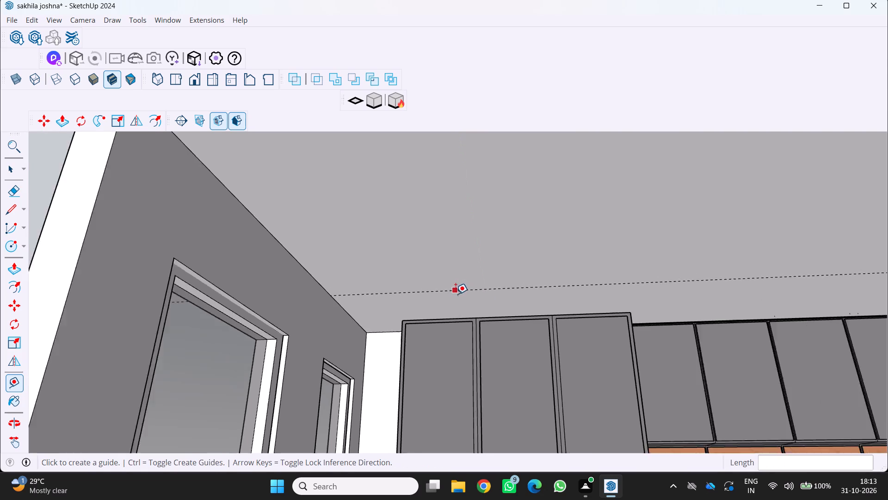
pyautogui.scroll(-7, 456, 294)
pyautogui.moveTo(453, 299); pyautogui.dragTo(442, 293, button='middle')
pyautogui.middleClick(442, 293)
pyautogui.scroll(4, 391, 315)
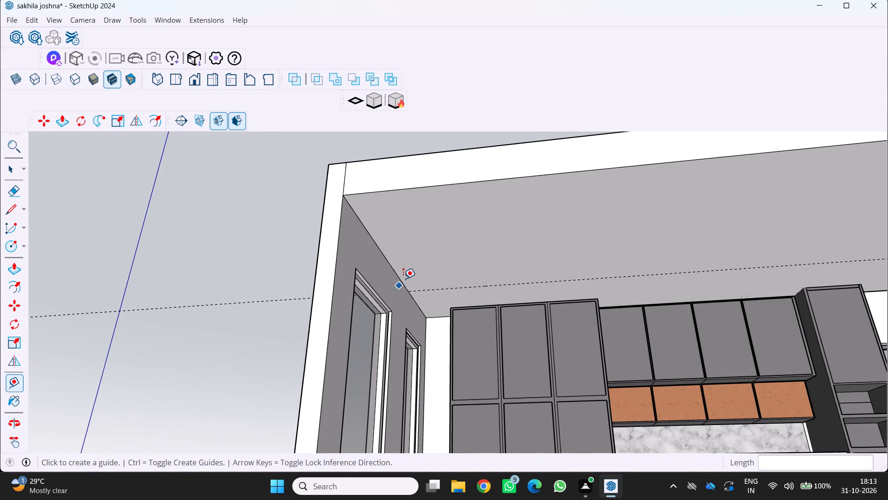
pyautogui.click(395, 267)
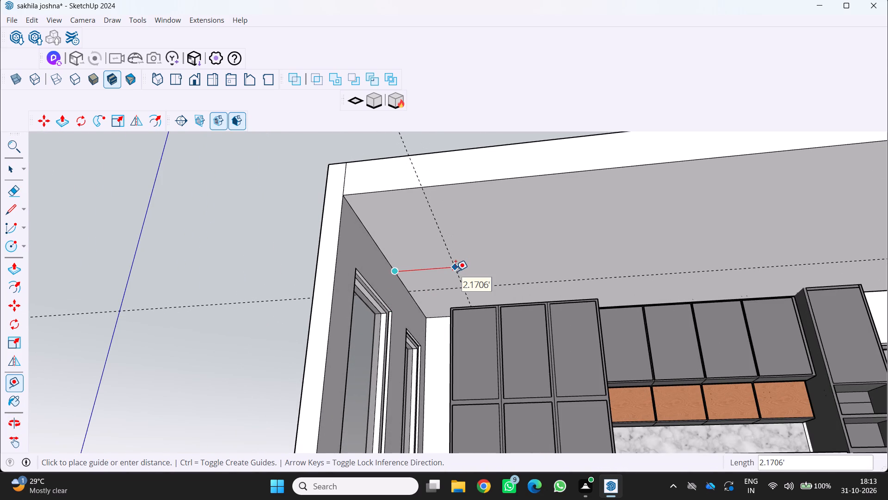
pyautogui.click(456, 271)
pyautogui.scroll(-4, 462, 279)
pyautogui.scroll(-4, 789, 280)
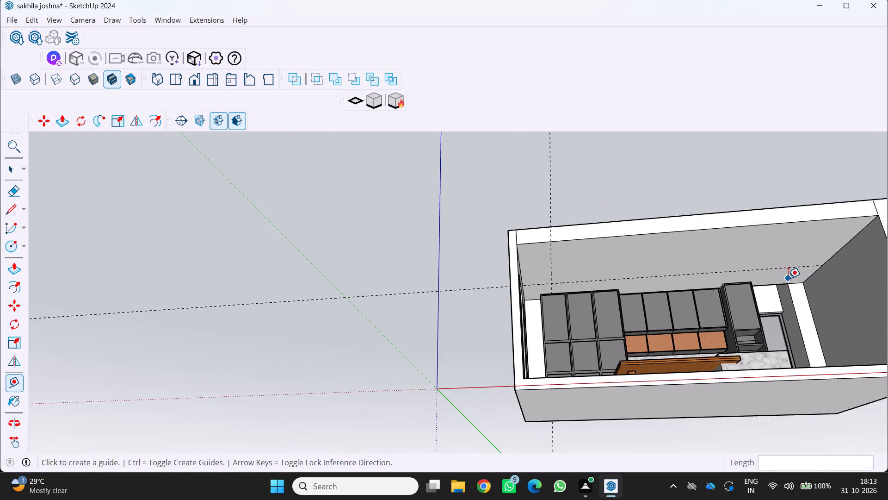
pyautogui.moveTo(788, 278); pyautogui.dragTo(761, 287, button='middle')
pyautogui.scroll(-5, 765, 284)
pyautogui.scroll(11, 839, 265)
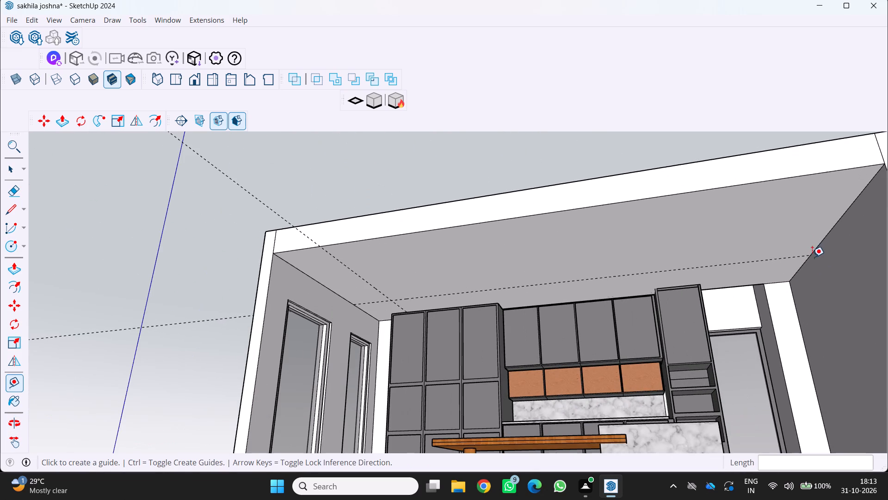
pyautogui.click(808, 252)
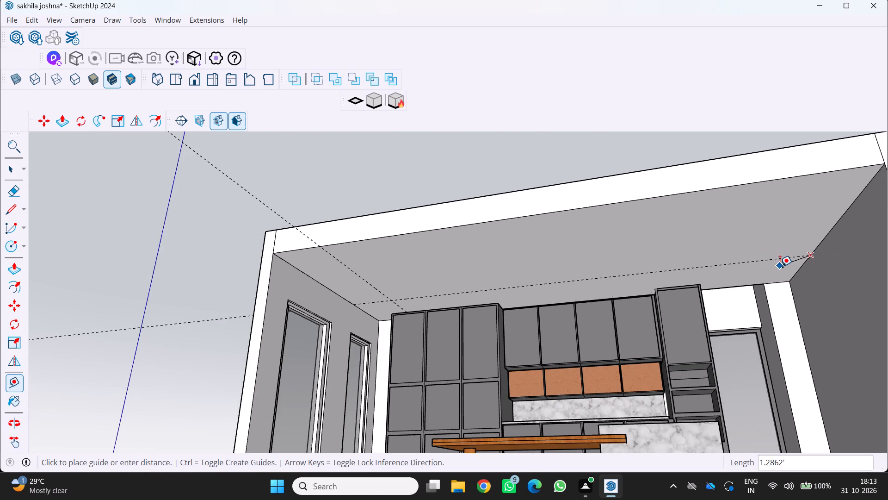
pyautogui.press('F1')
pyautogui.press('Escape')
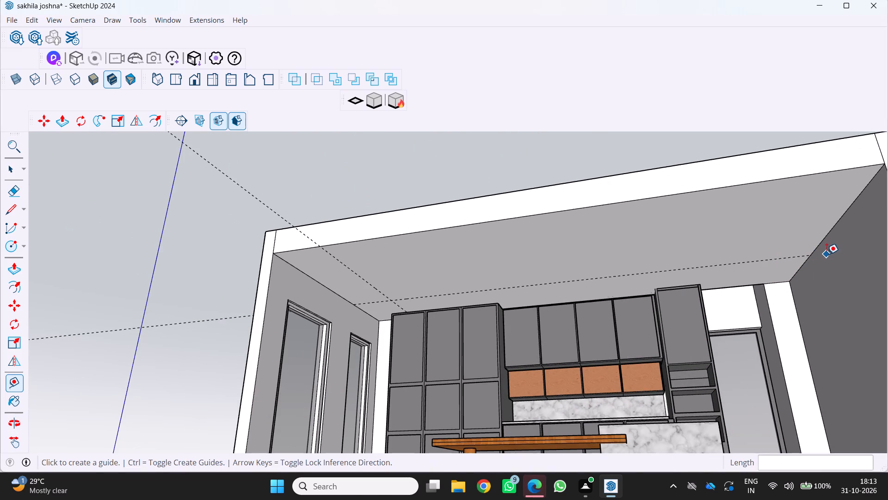
# Place a ceiling guide line parallel to the side wall opposite the windows, about 1.65 feet in from it.
pyautogui.press('t')
pyautogui.scroll(4, 828, 247)
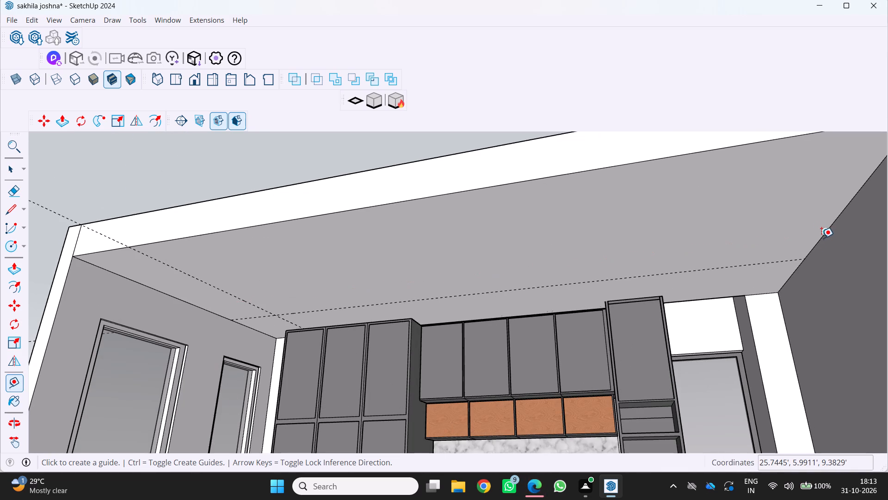
pyautogui.click(820, 236)
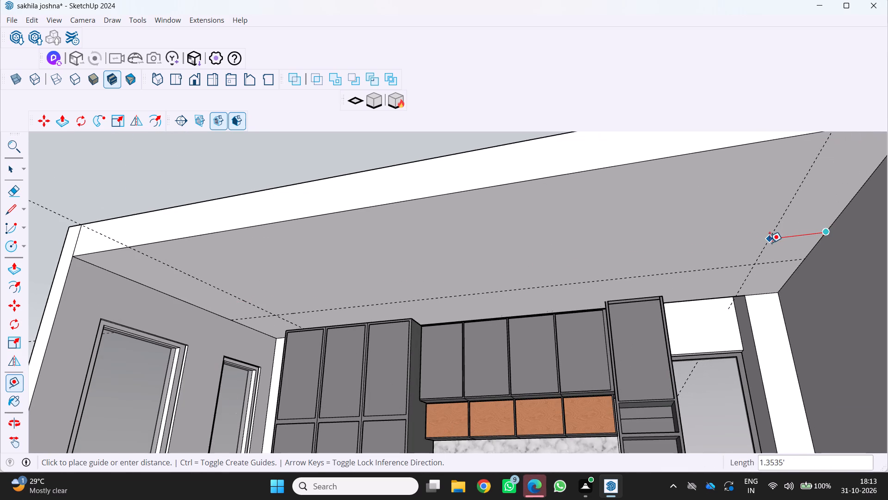
pyautogui.scroll(-4, 770, 243)
pyautogui.moveTo(770, 243); pyautogui.dragTo(728, 266, button='middle')
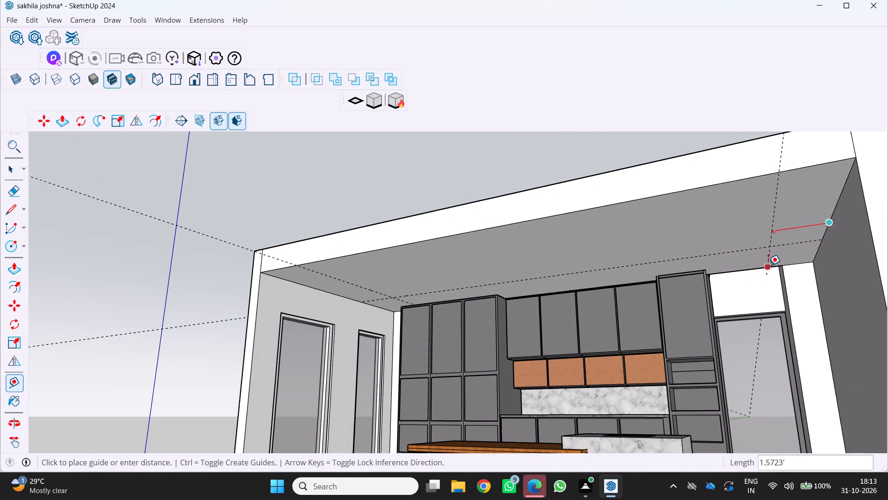
pyautogui.scroll(1, 770, 264)
pyautogui.click(766, 260)
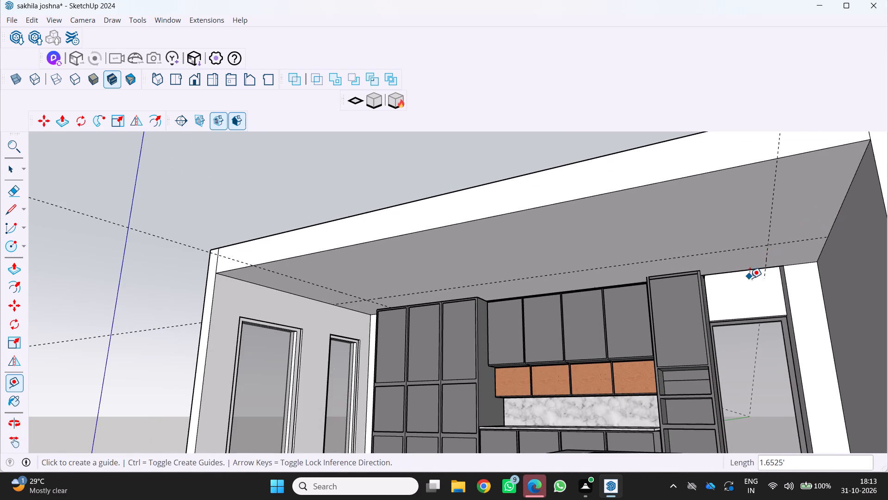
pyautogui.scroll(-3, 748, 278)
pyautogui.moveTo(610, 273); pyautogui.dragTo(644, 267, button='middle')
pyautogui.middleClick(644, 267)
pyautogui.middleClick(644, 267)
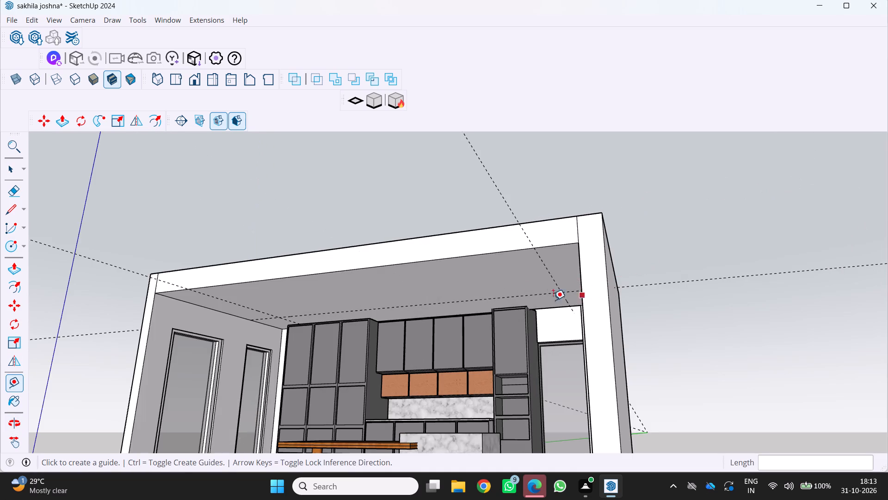
# Examine the kitchen ceiling and its guide line intersections from several angles through the open front.
pyautogui.scroll(-3, 532, 300)
pyautogui.moveTo(488, 316); pyautogui.dragTo(590, 286, button='middle')
pyautogui.middleClick(590, 286)
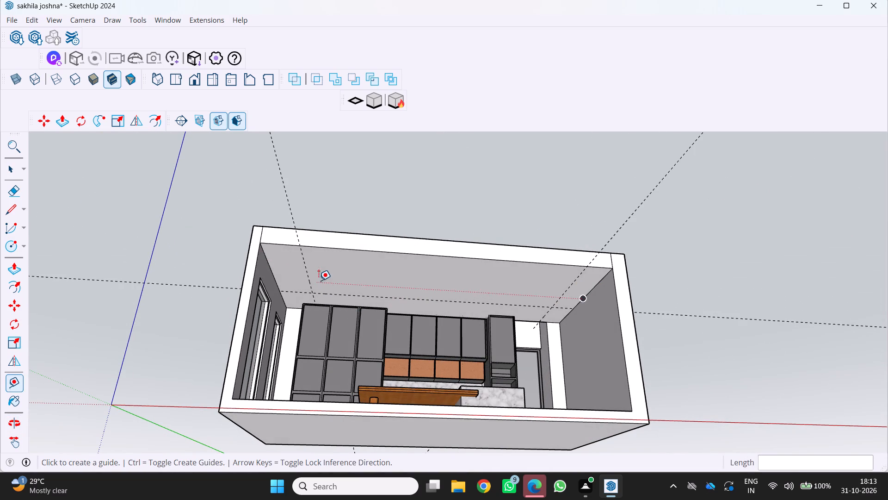
pyautogui.press('space')
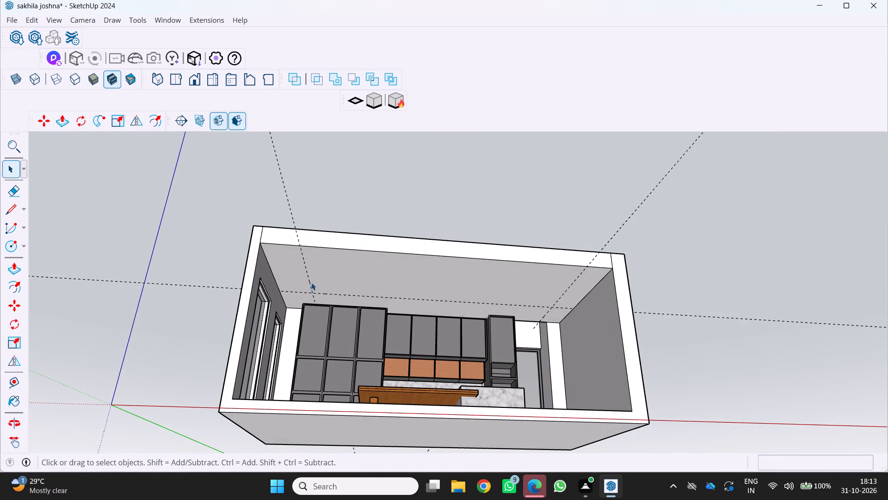
pyautogui.scroll(1, 308, 297)
pyautogui.moveTo(308, 297); pyautogui.dragTo(315, 283, button='middle')
pyautogui.scroll(4, 312, 301)
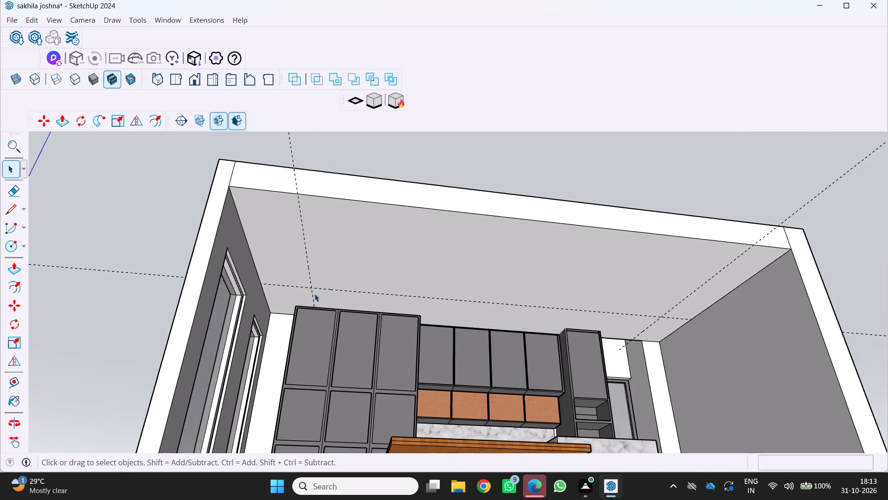
pyautogui.scroll(1, 314, 294)
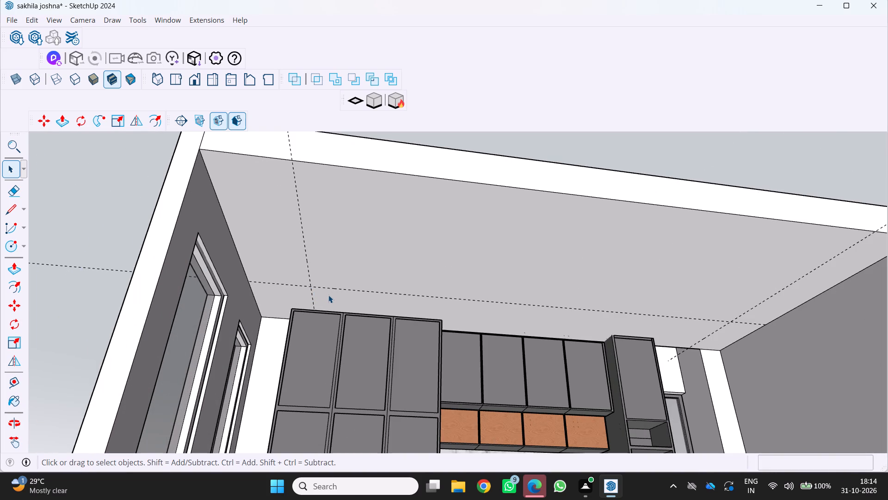
pyautogui.scroll(-2, 333, 297)
pyautogui.moveTo(334, 297); pyautogui.dragTo(281, 320, button='middle')
pyautogui.middleClick(281, 320)
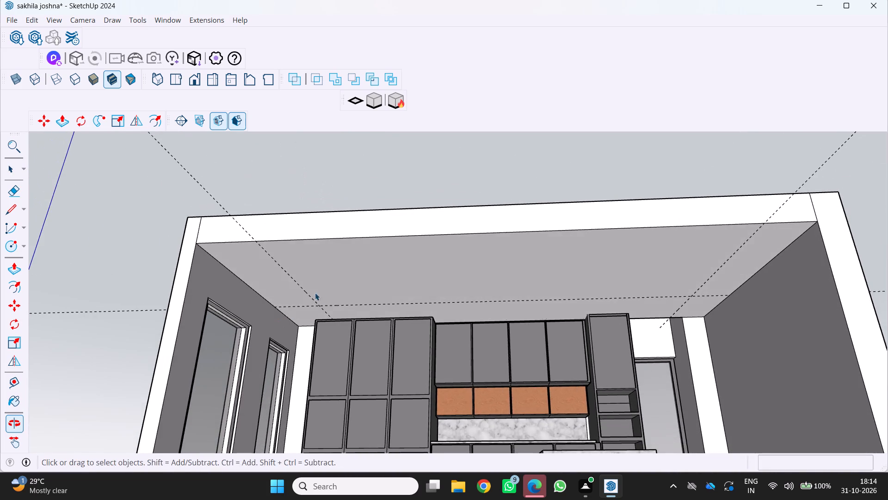
pyautogui.moveTo(389, 362); pyautogui.dragTo(397, 309, button='middle')
pyautogui.scroll(1, 375, 324)
pyautogui.middleClick(397, 309)
pyautogui.scroll(-3, 388, 329)
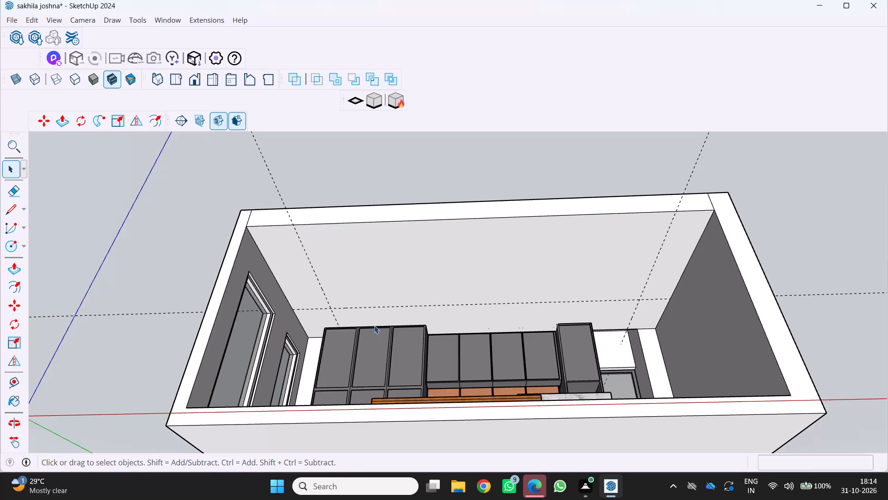
pyautogui.moveTo(374, 325); pyautogui.dragTo(362, 351, button='middle')
pyautogui.middleClick(361, 351)
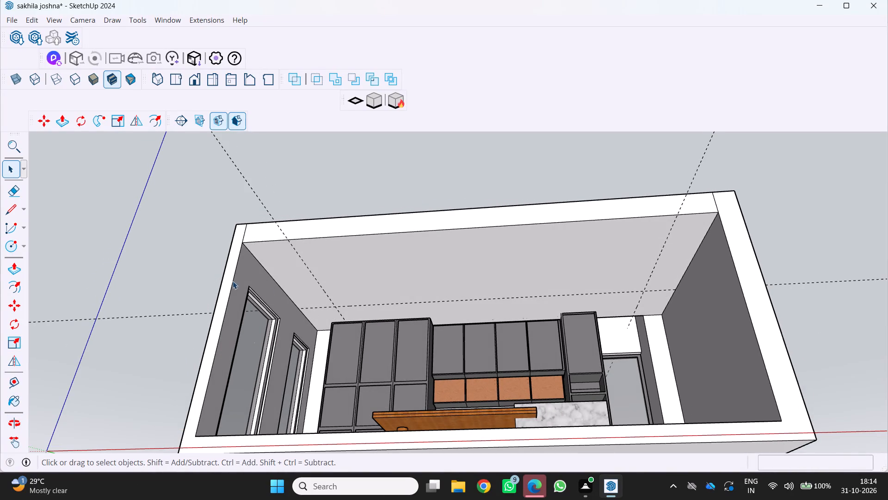
# Draw a ceiling circle of about 0.45 ft radius where the guide along the cabinets crosses the guide near the windowed wall.
pyautogui.click(13, 247)
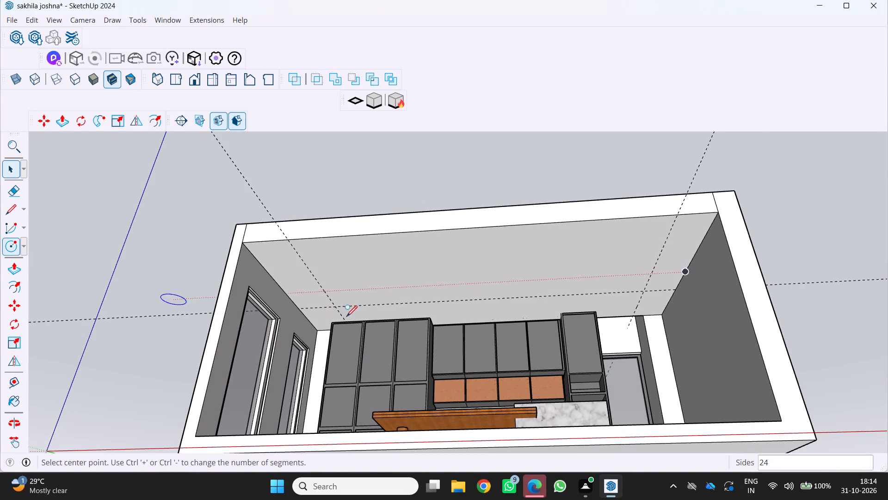
pyautogui.scroll(4, 382, 312)
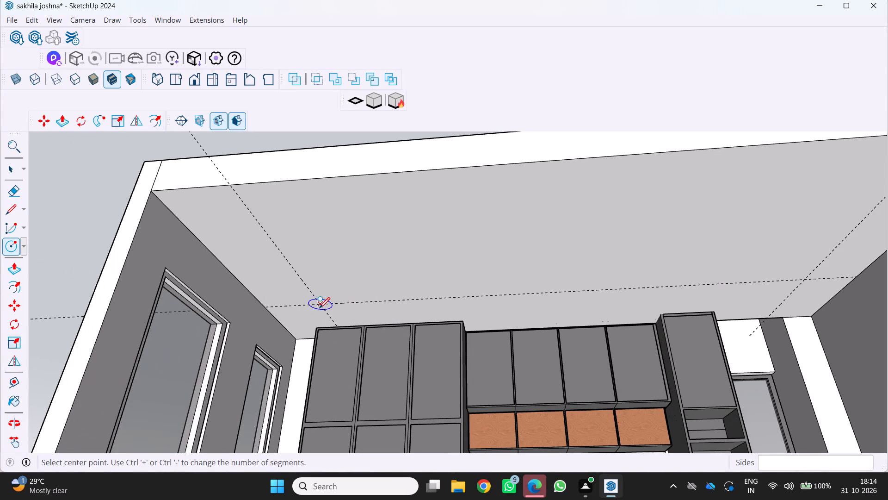
pyautogui.click(318, 304)
pyautogui.scroll(4, 321, 300)
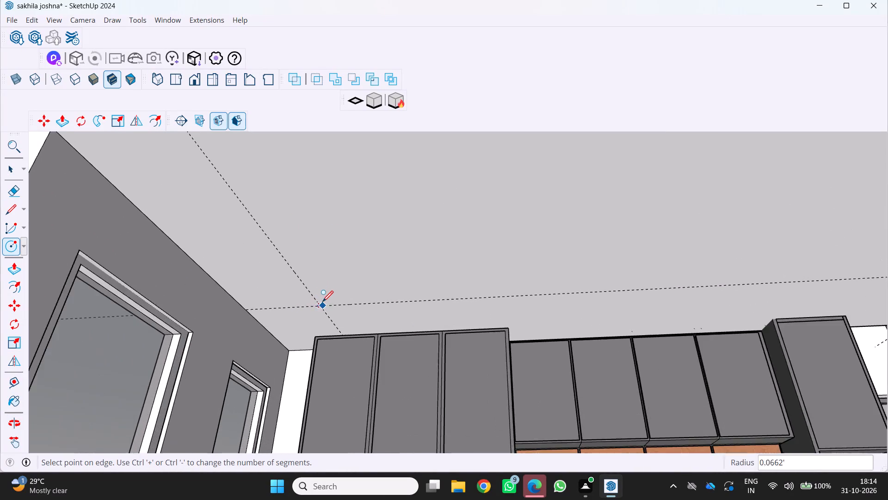
pyautogui.scroll(2, 322, 301)
pyautogui.click(316, 294)
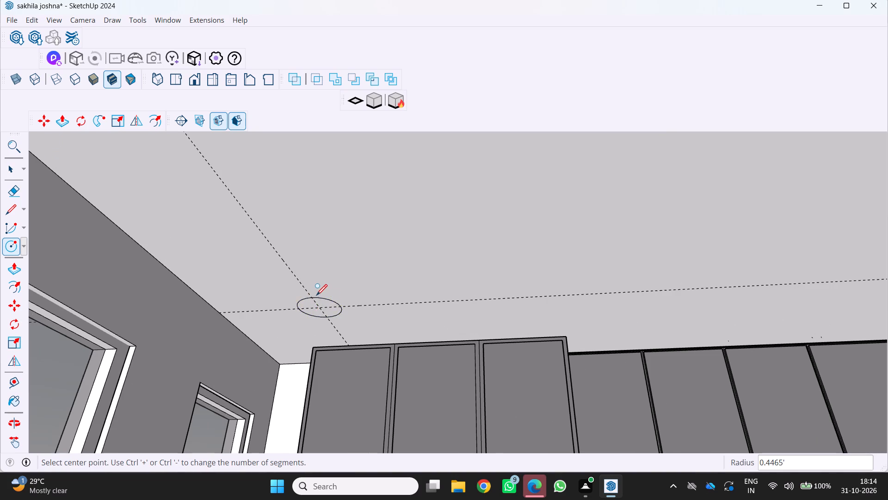
# Draw a second ceiling circle of about 0.5 ft radius midway along the guide line in front of the cabinets.
pyautogui.scroll(-5, 333, 306)
pyautogui.scroll(-5, 543, 284)
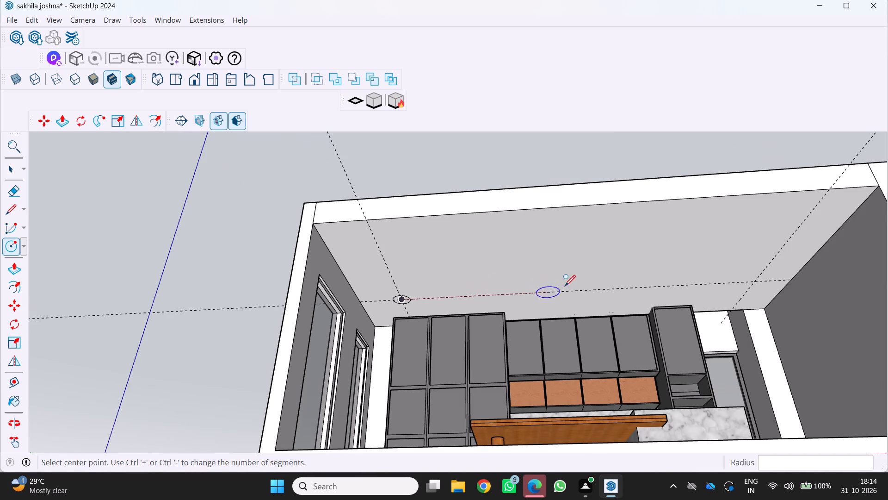
pyautogui.scroll(1, 567, 286)
pyautogui.click(573, 292)
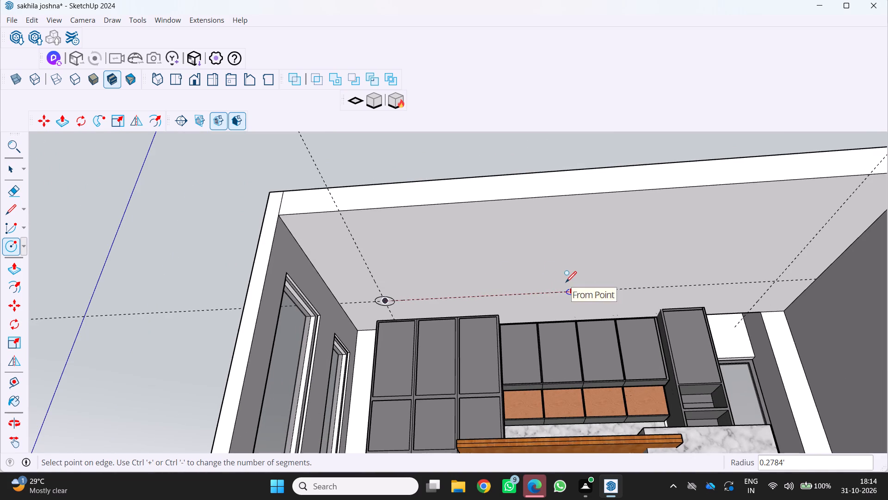
pyautogui.scroll(3, 585, 294)
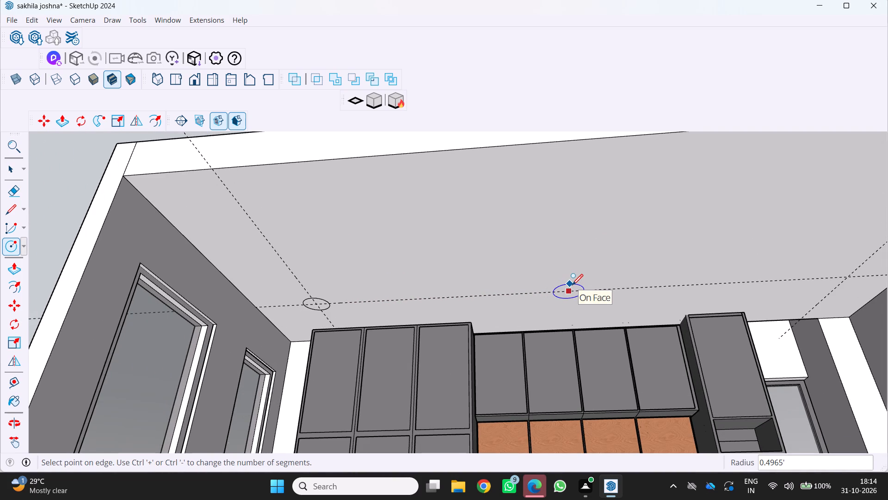
pyautogui.click(572, 284)
# Draw a third ceiling circle of about 0.4 ft radius at the guide intersection near the side wall opposite the windows.
pyautogui.scroll(-4, 554, 309)
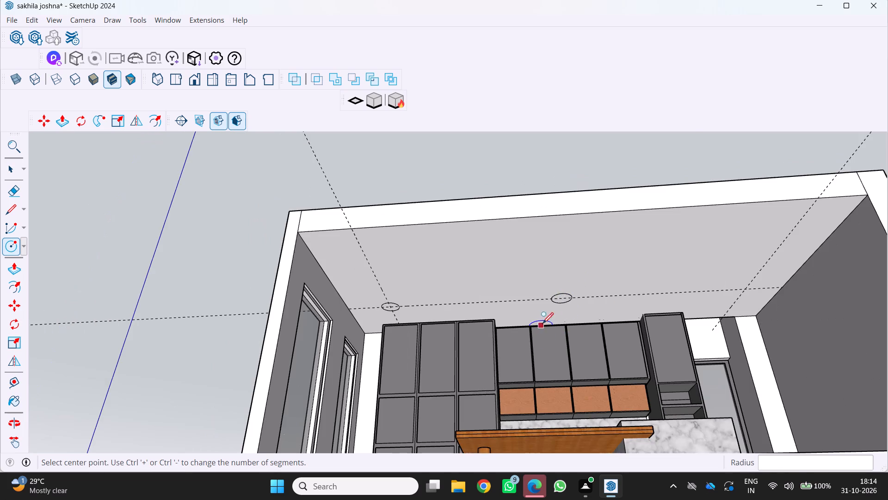
pyautogui.moveTo(543, 323); pyautogui.dragTo(476, 302, button='middle')
pyautogui.scroll(-4, 638, 248)
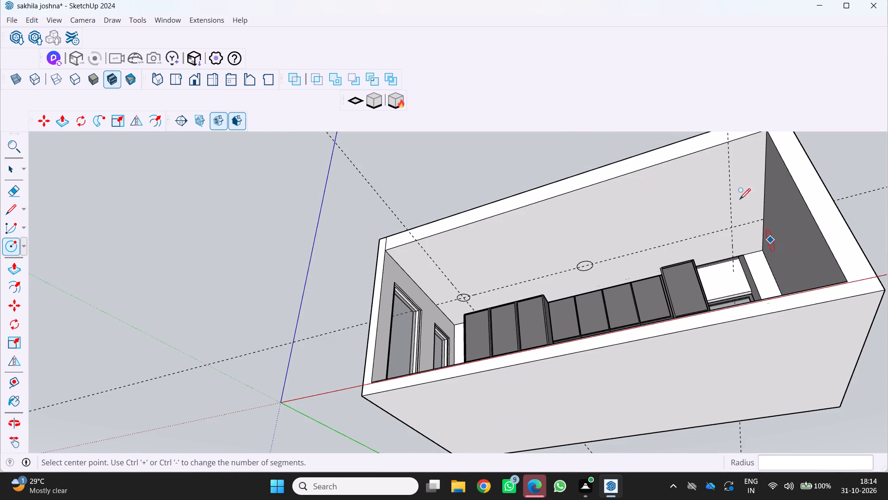
pyautogui.scroll(1, 730, 193)
pyautogui.moveTo(712, 282); pyautogui.dragTo(723, 304, button='middle')
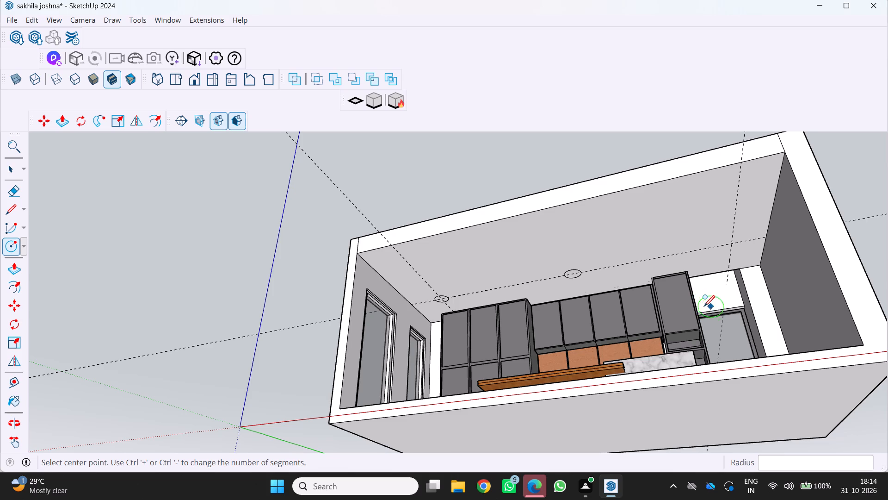
pyautogui.scroll(1, 763, 229)
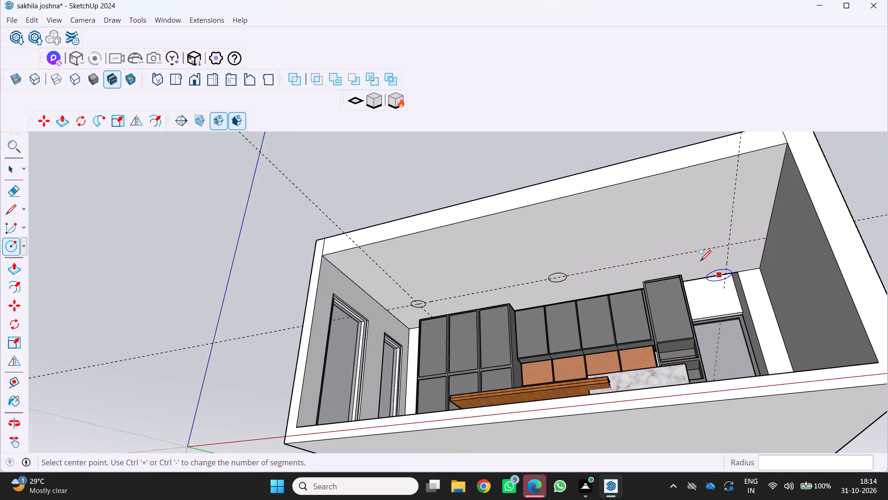
pyautogui.scroll(2, 703, 250)
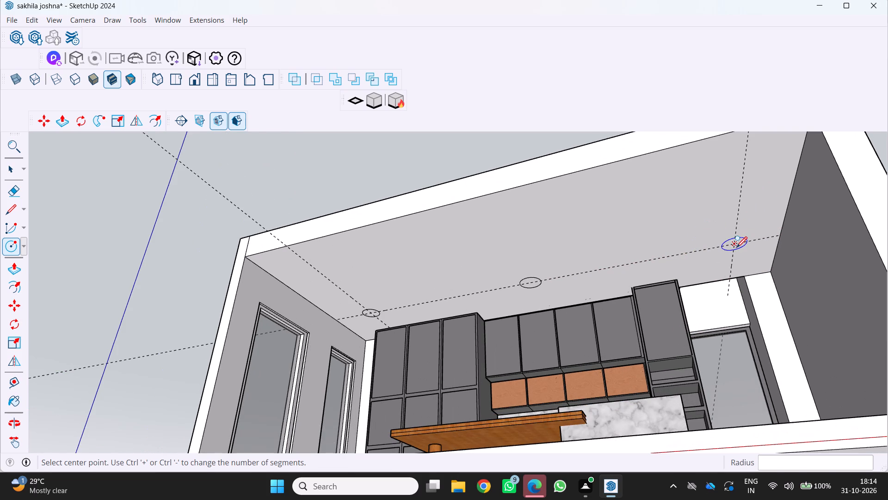
pyautogui.click(734, 244)
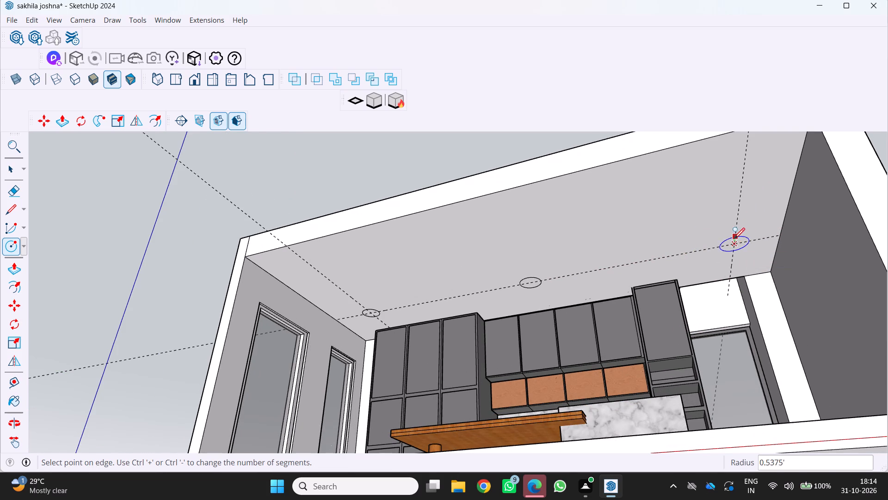
pyautogui.scroll(7, 733, 241)
pyautogui.click(734, 236)
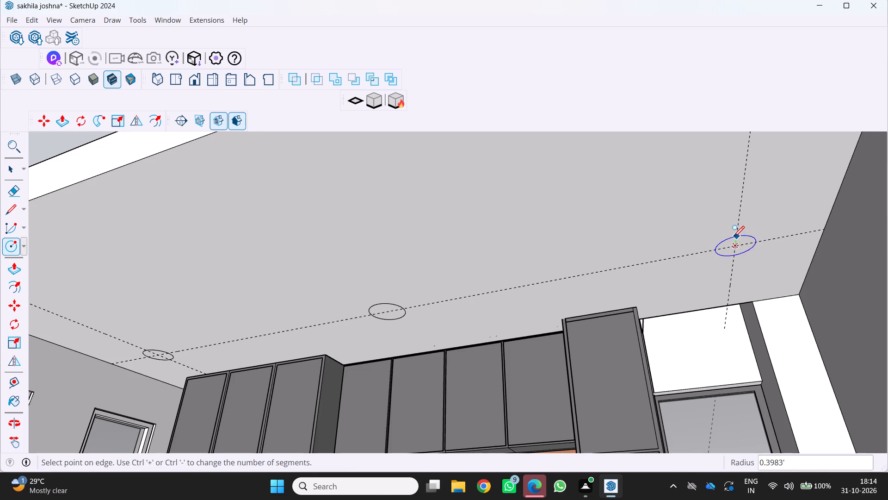
# Examine the row of three ceiling circles from different angles, ending close to the one near the windows.
pyautogui.scroll(-4, 722, 253)
pyautogui.moveTo(676, 273); pyautogui.dragTo(698, 300, button='middle')
pyautogui.middleClick(698, 300)
pyautogui.moveTo(478, 350); pyautogui.dragTo(481, 356, button='middle')
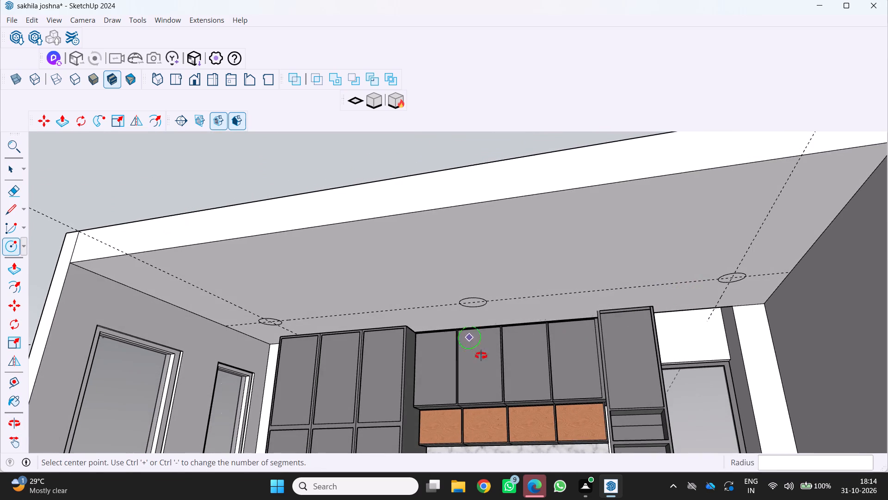
pyautogui.moveTo(481, 356); pyautogui.dragTo(491, 387, button='middle')
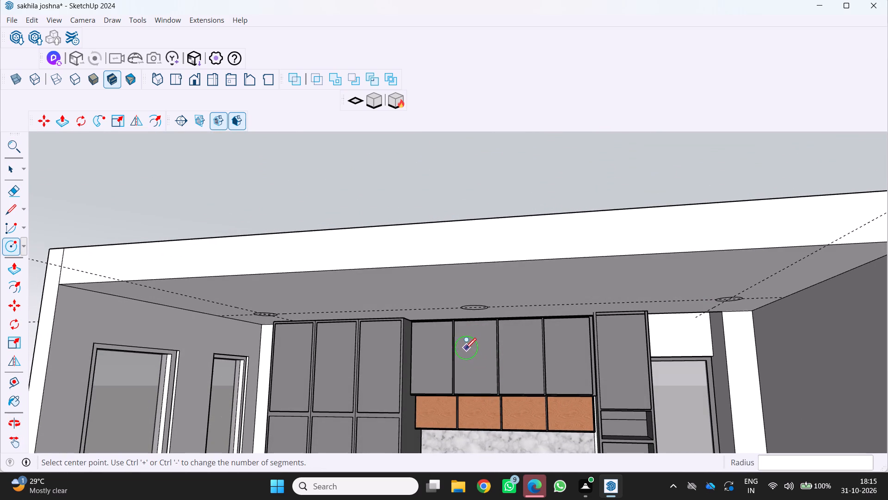
pyautogui.press('space')
pyautogui.moveTo(462, 335); pyautogui.dragTo(501, 267, button='middle')
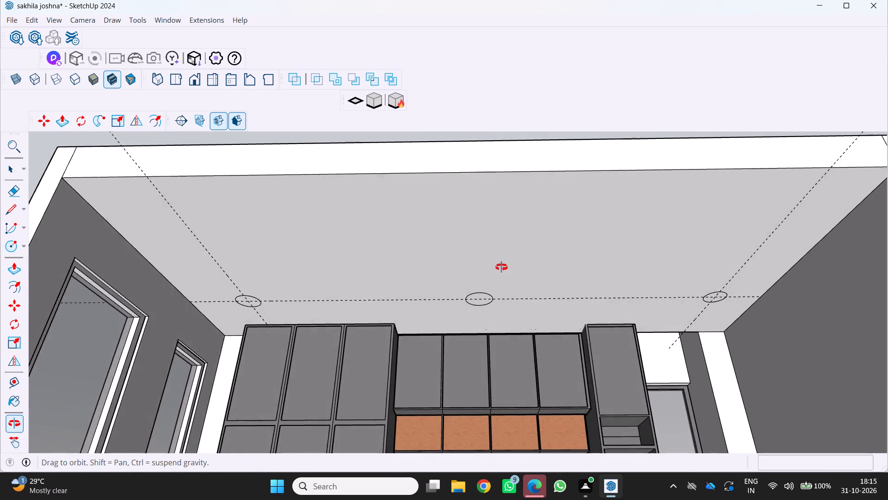
pyautogui.moveTo(501, 267); pyautogui.dragTo(502, 266, button='middle')
pyautogui.scroll(-5, 502, 266)
pyautogui.middleClick(502, 266)
pyautogui.middleClick(502, 266)
pyautogui.moveTo(501, 271); pyautogui.dragTo(498, 276, button='middle')
pyautogui.scroll(10, 292, 313)
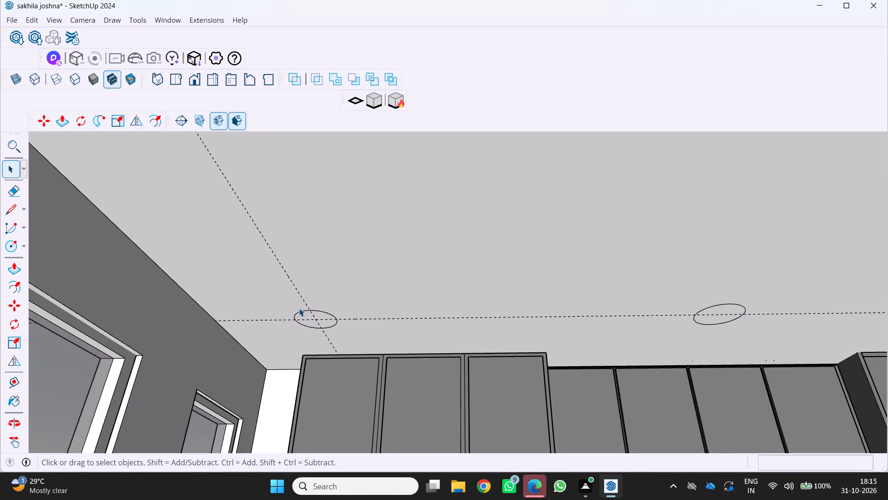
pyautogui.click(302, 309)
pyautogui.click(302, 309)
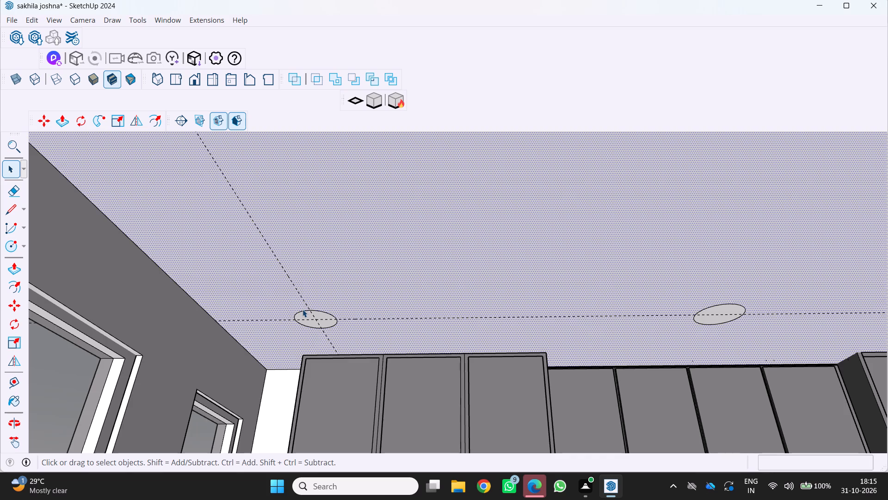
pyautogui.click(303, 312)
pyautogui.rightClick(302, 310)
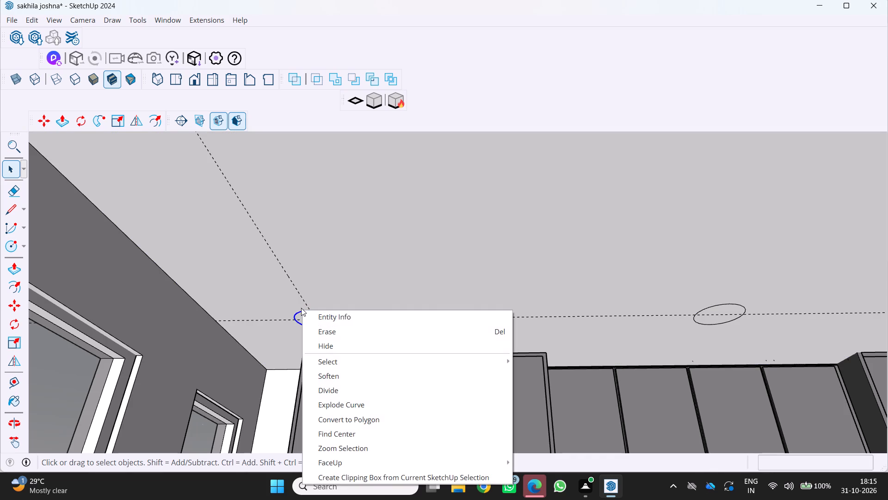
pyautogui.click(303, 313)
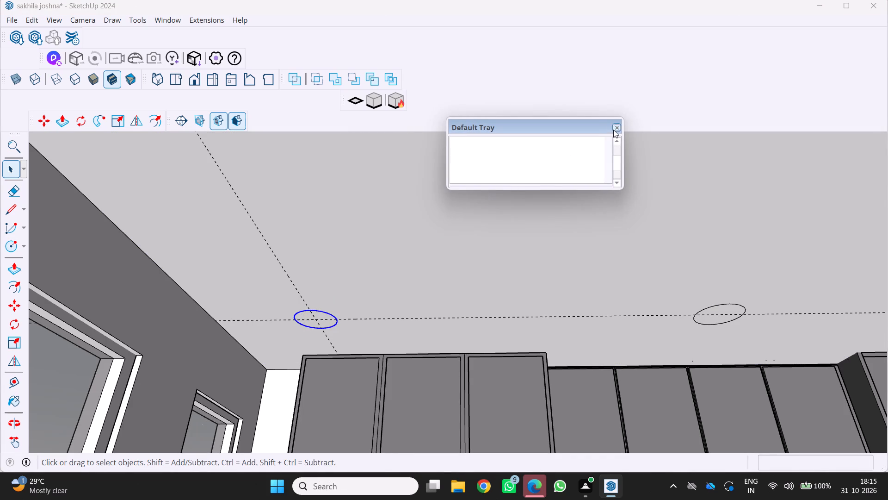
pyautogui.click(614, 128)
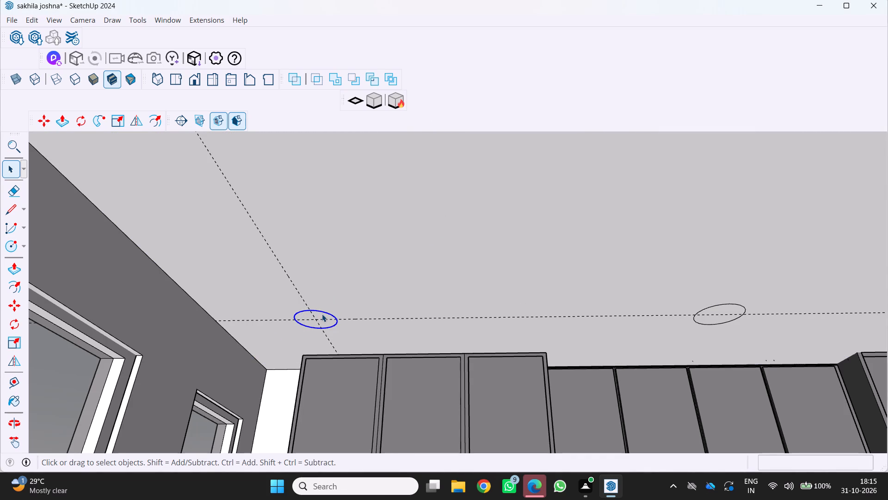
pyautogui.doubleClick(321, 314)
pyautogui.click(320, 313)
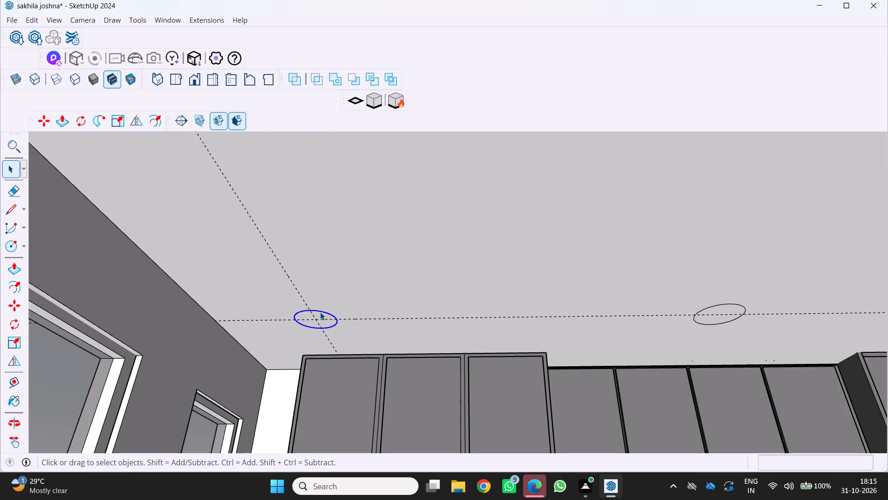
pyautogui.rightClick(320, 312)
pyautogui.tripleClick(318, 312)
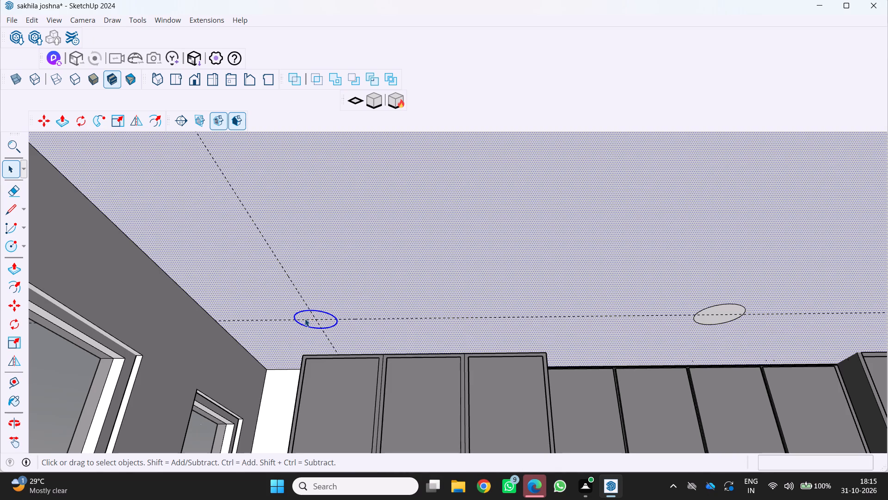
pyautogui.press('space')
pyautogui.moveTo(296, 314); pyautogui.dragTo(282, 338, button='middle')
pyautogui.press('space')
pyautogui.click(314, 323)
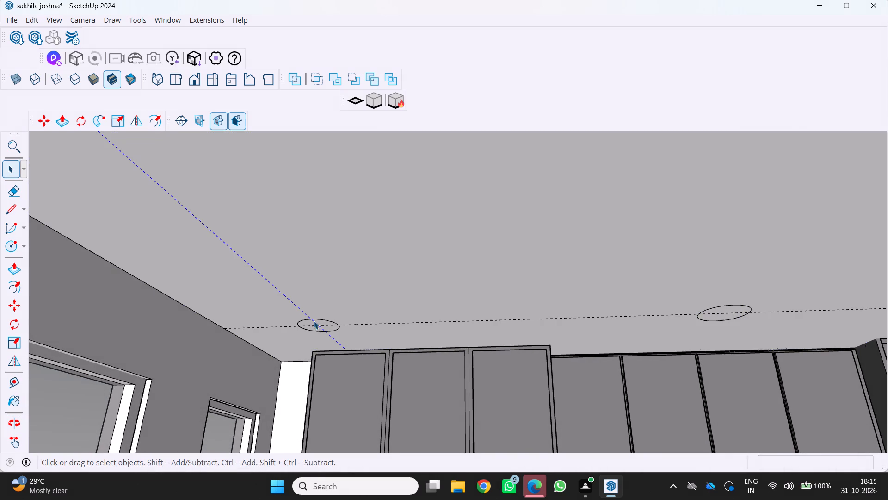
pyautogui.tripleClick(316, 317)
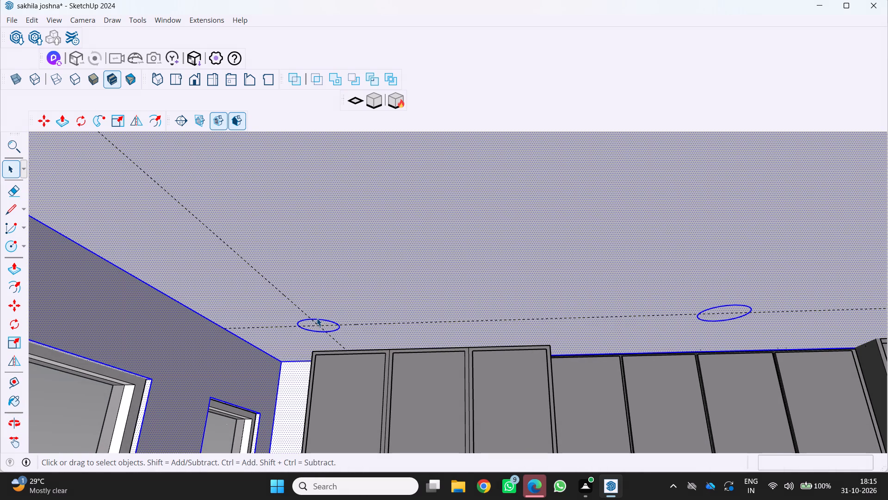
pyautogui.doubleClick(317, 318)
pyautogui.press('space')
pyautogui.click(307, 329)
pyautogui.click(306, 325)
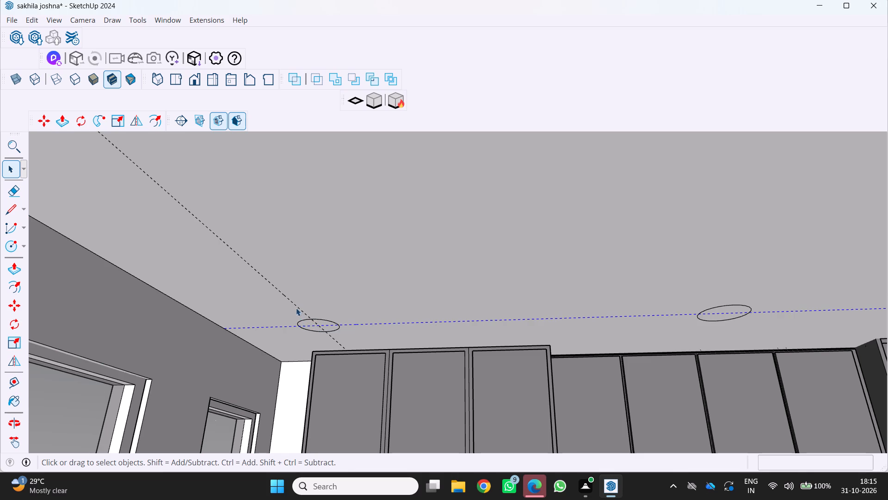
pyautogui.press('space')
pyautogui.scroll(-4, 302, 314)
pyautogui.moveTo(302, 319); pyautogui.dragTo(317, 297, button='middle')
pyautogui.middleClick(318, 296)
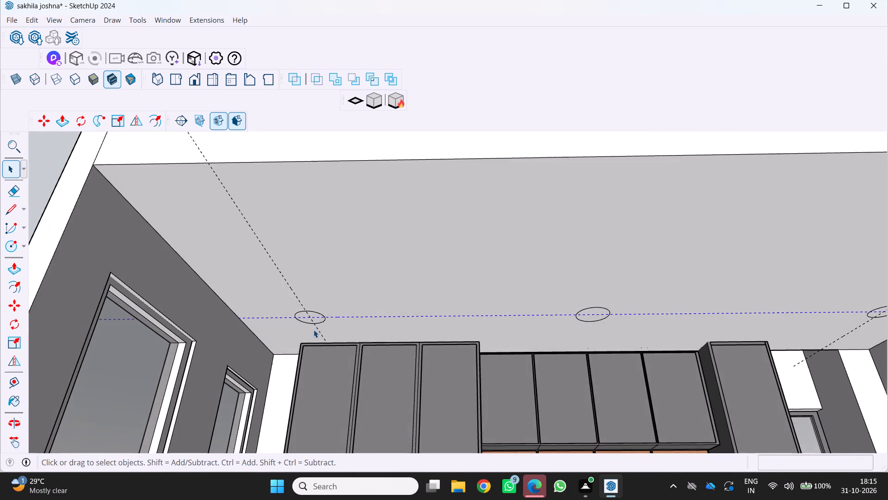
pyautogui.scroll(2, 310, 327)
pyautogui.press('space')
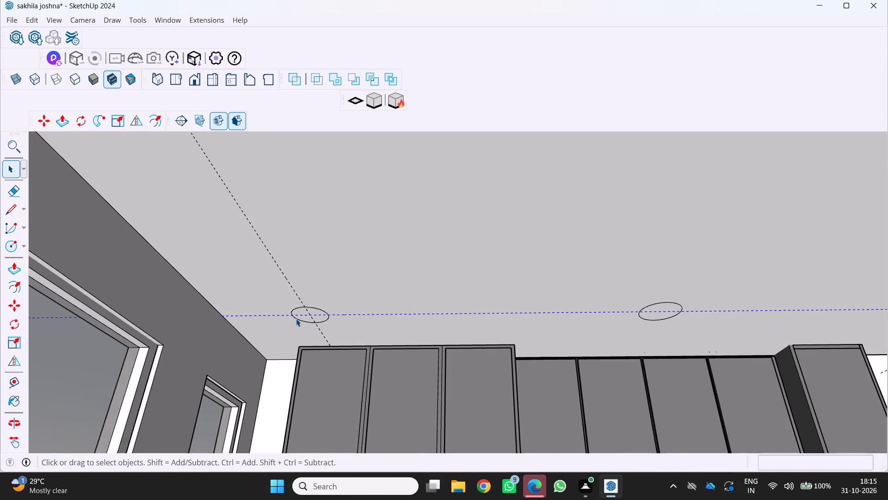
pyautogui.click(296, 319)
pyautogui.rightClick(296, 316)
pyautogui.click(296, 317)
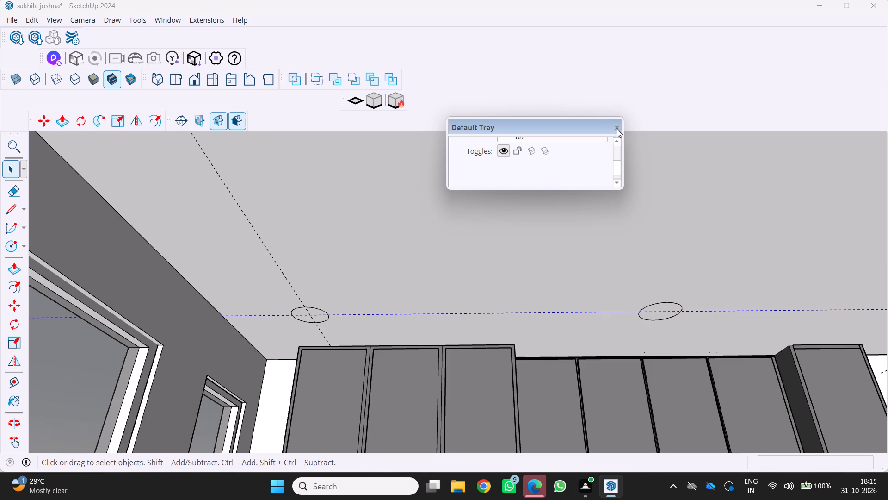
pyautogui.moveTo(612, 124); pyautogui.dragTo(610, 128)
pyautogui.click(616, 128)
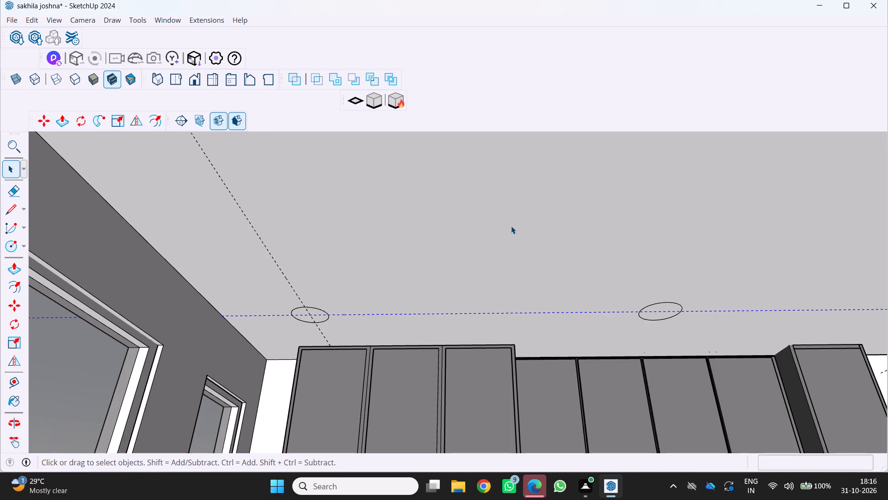
# Make a group from the ceiling face together with the outline of the ceiling circle near the windows.
pyautogui.scroll(-1, 478, 221)
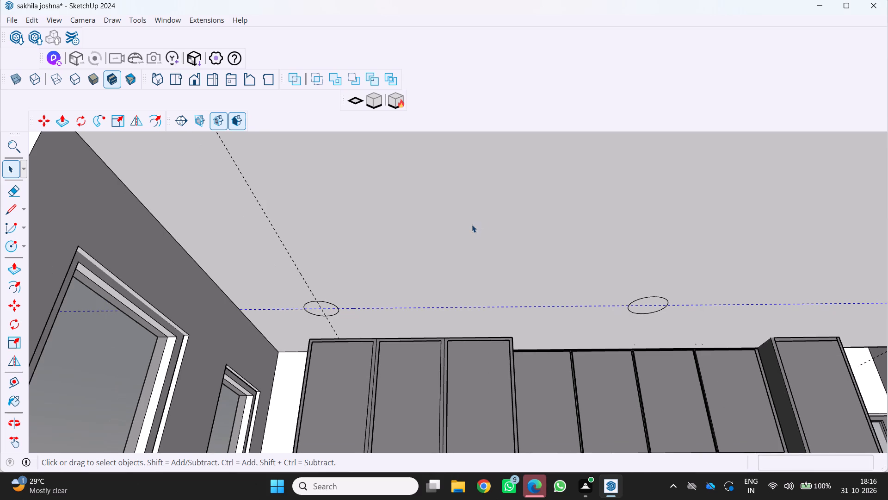
pyautogui.scroll(1, 375, 294)
pyautogui.moveTo(368, 304); pyautogui.dragTo(405, 312, button='middle')
pyautogui.middleClick(405, 312)
pyautogui.scroll(-3, 405, 312)
pyautogui.scroll(-1, 361, 309)
pyautogui.moveTo(348, 319); pyautogui.dragTo(322, 337, button='middle')
pyautogui.middleClick(322, 337)
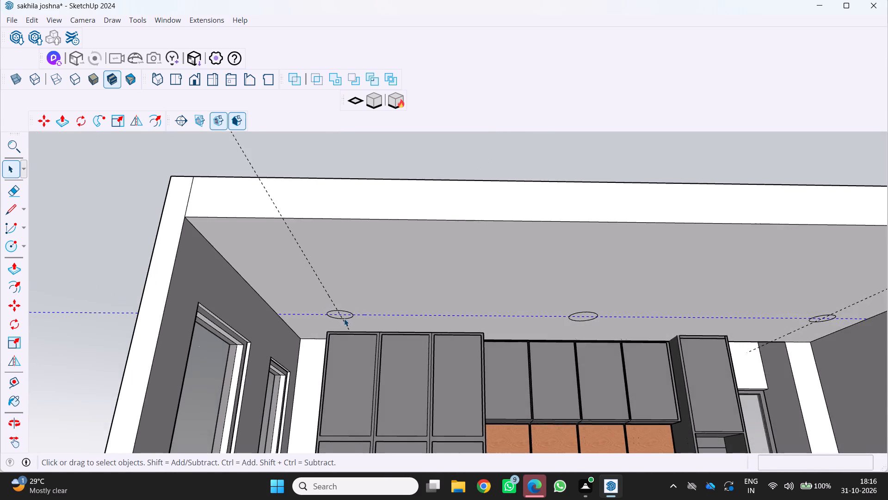
pyautogui.scroll(8, 345, 319)
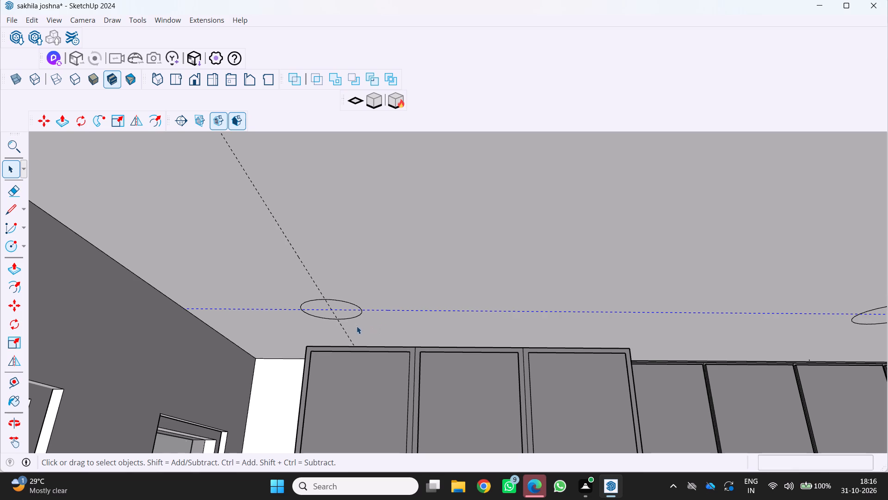
pyautogui.scroll(5, 349, 329)
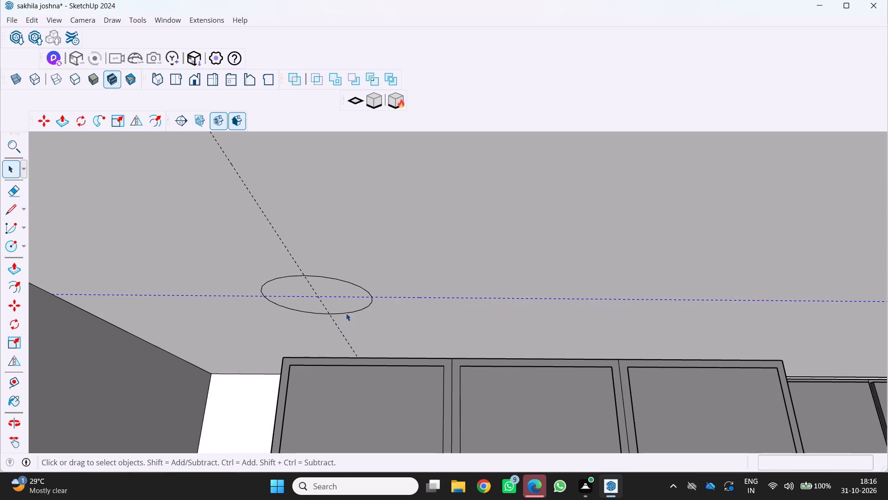
pyautogui.click(346, 313)
pyautogui.doubleClick(344, 312)
pyautogui.rightClick(344, 312)
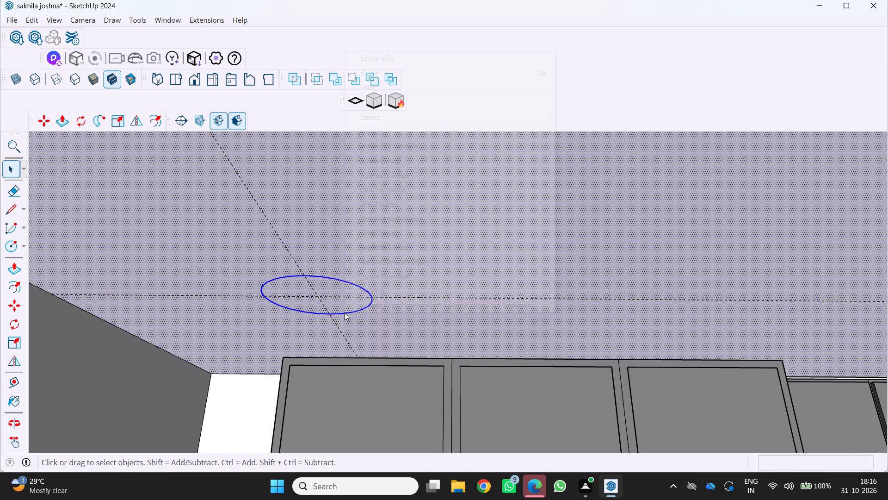
pyautogui.click(361, 160)
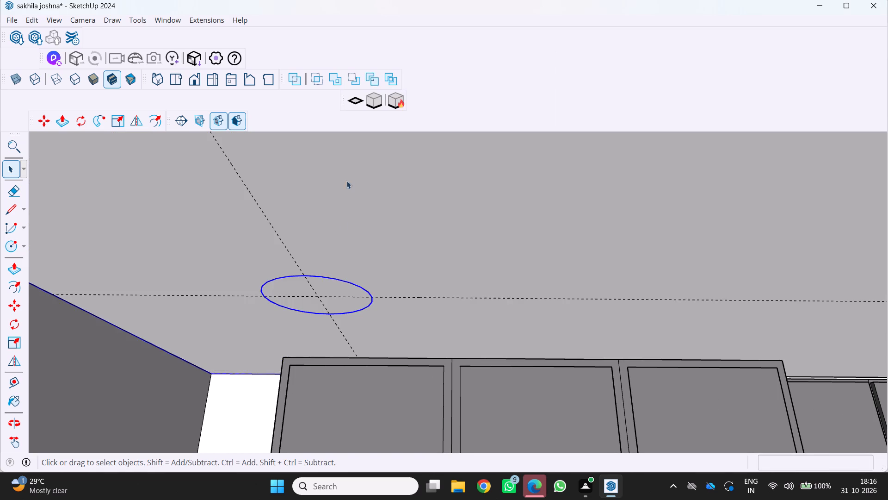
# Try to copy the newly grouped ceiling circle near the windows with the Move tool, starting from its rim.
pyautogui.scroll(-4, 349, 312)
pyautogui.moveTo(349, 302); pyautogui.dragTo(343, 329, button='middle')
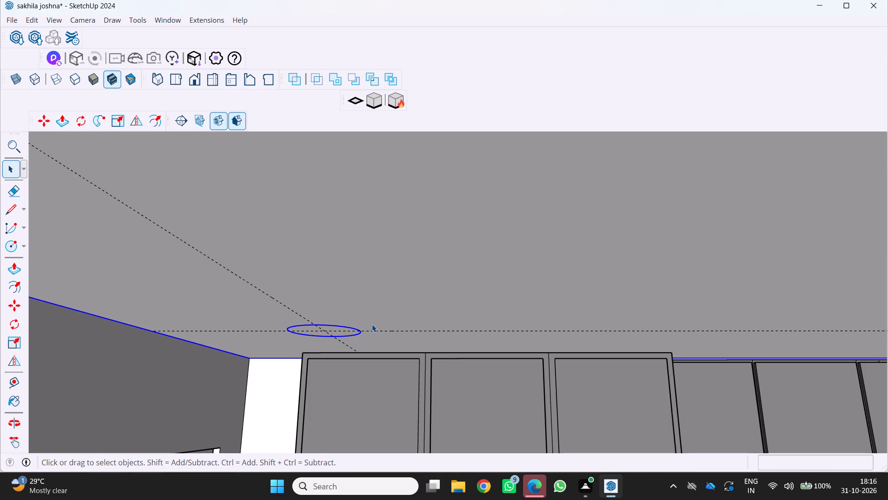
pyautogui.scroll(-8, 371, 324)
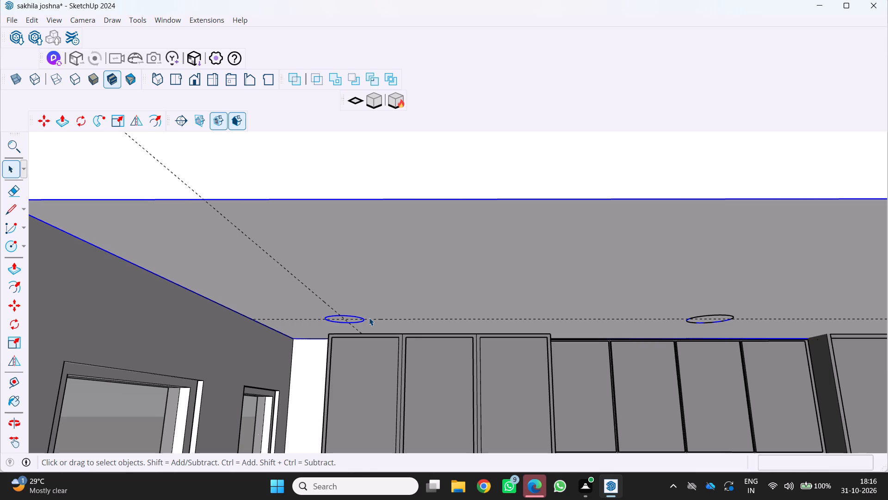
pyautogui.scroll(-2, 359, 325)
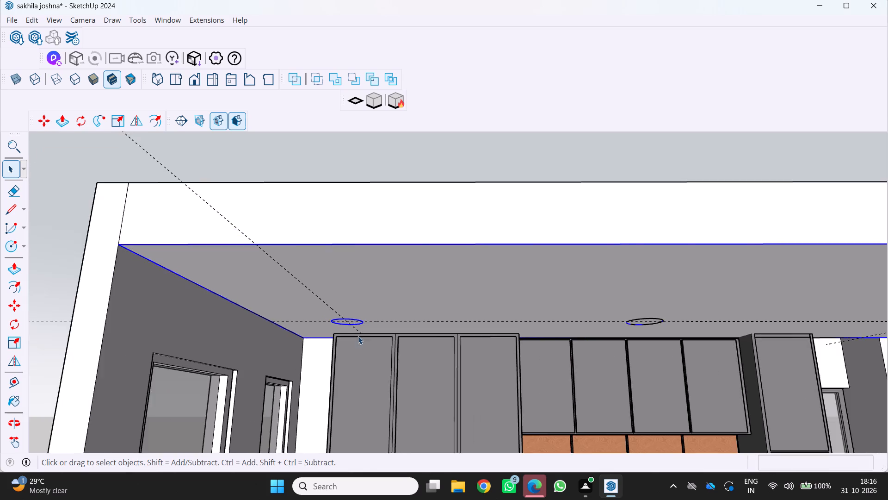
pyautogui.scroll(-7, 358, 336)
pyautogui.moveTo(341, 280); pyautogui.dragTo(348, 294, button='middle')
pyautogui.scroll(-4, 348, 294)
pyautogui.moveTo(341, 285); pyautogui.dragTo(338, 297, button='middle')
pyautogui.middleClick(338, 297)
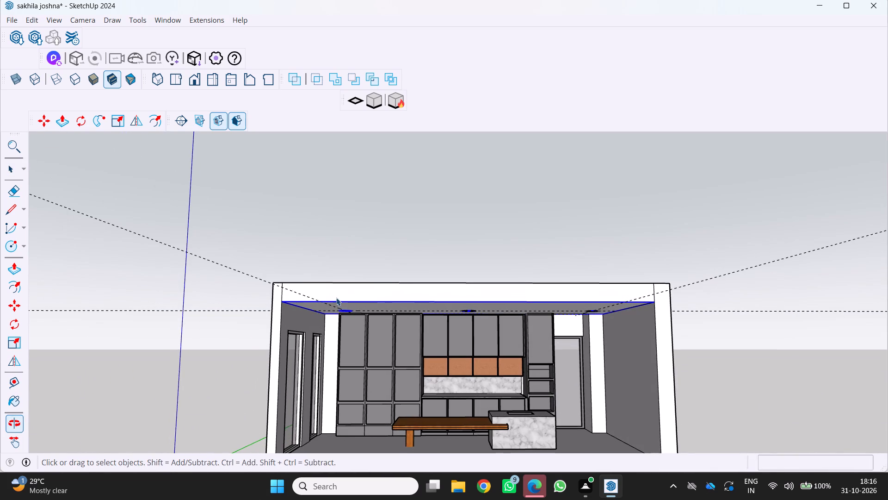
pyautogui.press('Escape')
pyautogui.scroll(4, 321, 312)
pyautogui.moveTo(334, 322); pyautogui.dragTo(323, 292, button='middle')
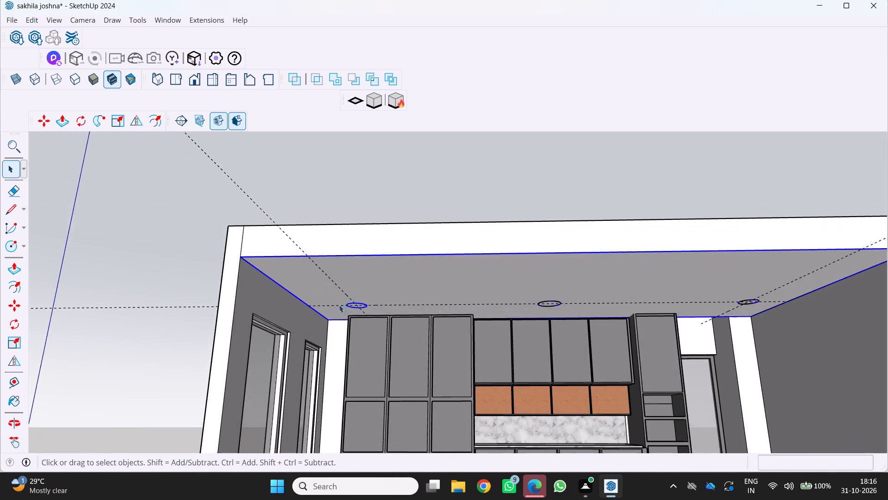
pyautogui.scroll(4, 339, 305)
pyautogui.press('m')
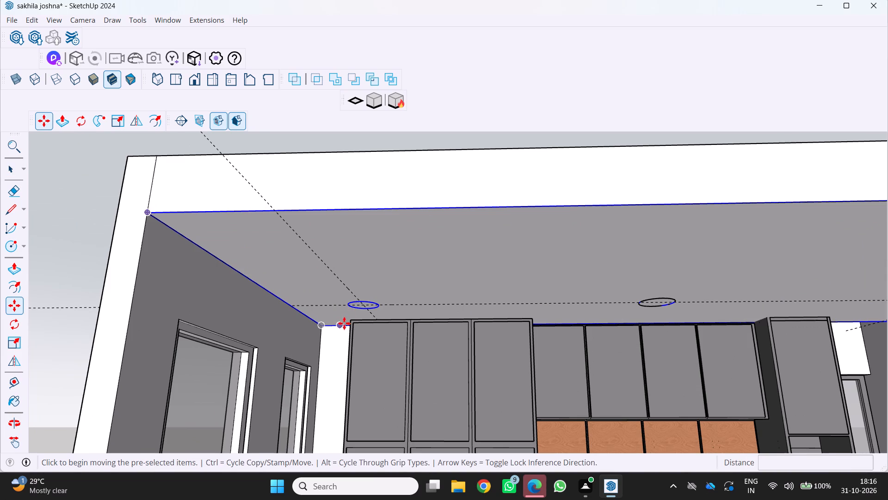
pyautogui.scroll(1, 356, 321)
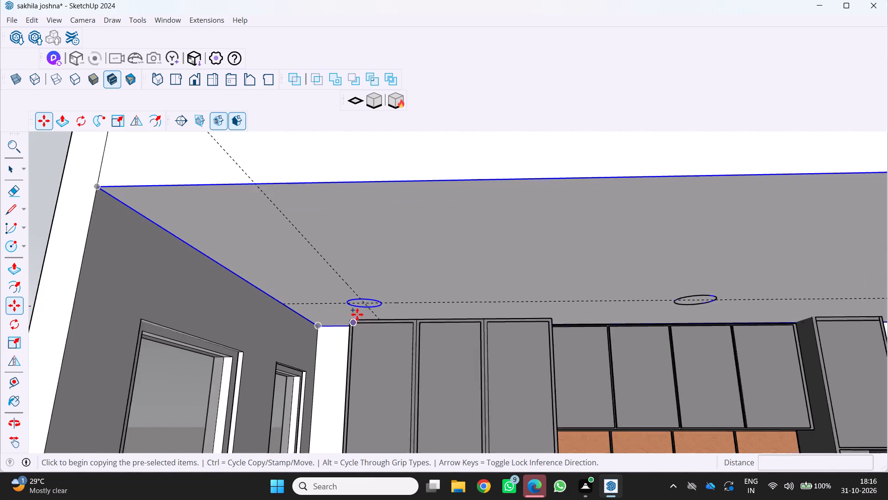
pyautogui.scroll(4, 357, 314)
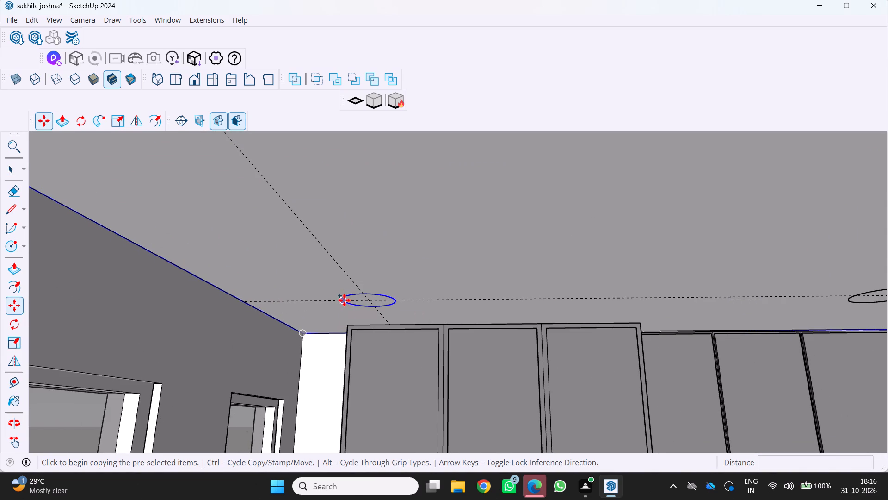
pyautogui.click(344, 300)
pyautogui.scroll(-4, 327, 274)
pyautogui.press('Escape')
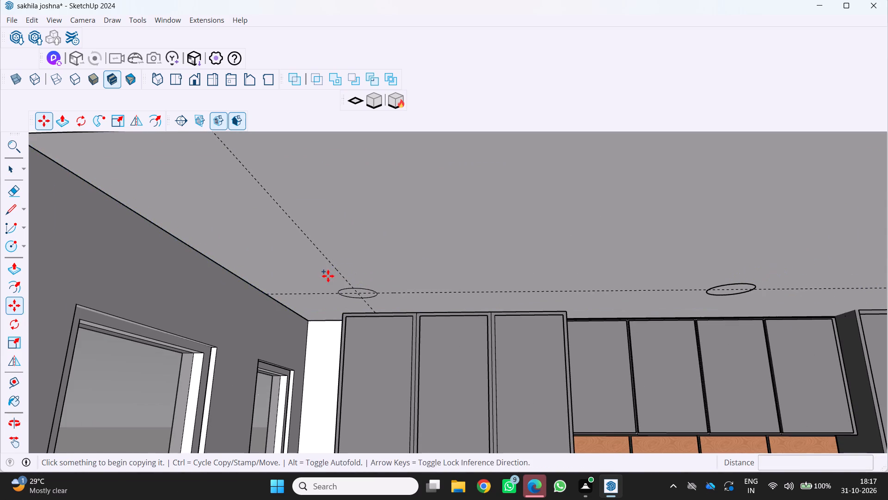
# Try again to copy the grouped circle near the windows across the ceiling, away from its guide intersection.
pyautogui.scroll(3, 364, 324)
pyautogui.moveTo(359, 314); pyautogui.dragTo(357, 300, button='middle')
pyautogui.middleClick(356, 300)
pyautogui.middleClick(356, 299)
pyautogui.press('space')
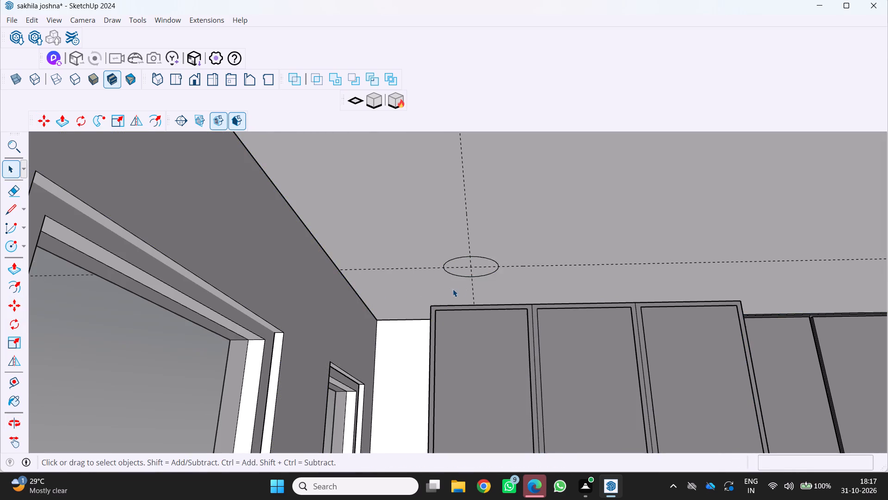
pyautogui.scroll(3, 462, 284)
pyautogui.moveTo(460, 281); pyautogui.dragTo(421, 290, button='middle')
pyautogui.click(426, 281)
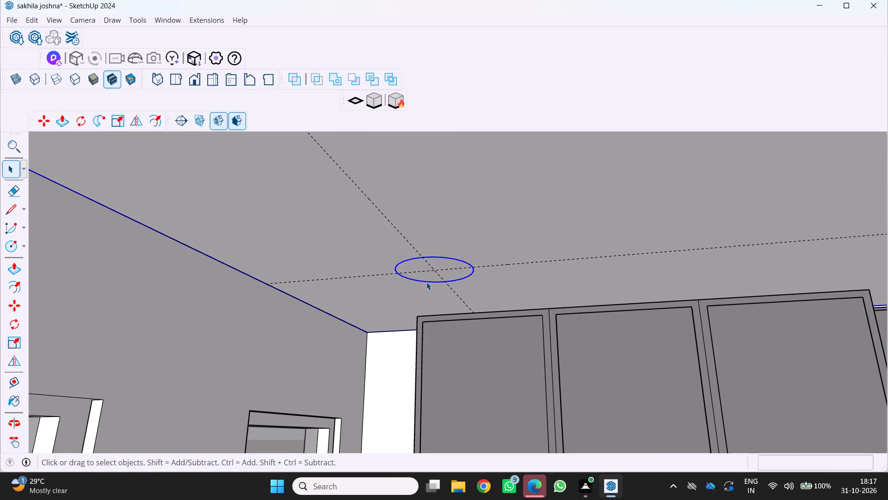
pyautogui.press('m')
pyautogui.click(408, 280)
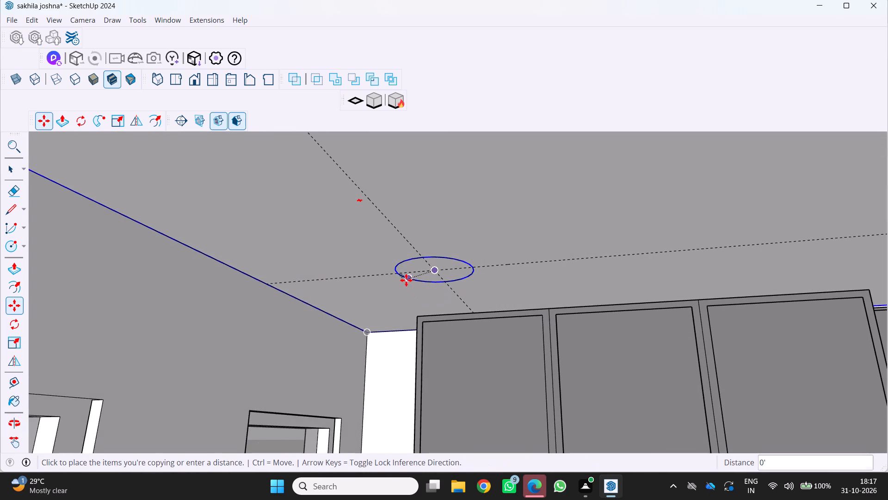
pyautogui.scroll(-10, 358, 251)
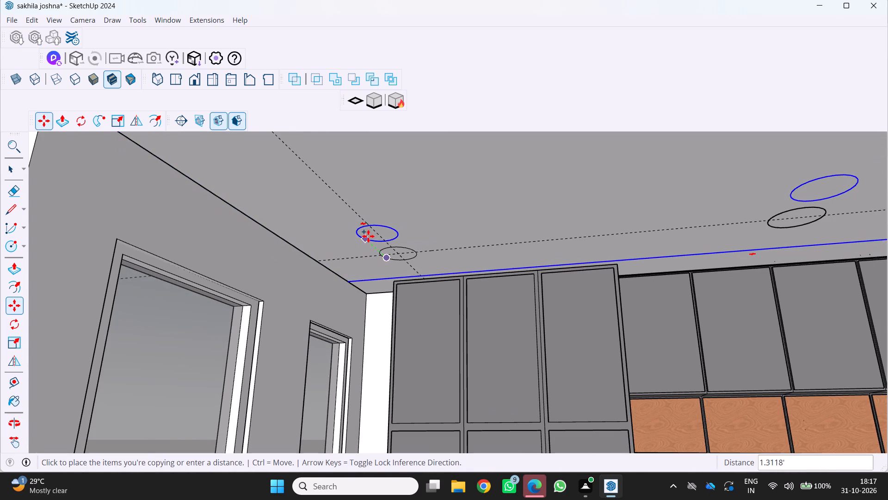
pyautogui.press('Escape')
# Examine the three ceiling circles within the whole kitchen from different angles, leaving nothing selected.
pyautogui.scroll(-12, 370, 235)
pyautogui.moveTo(415, 230); pyautogui.dragTo(422, 251, button='middle')
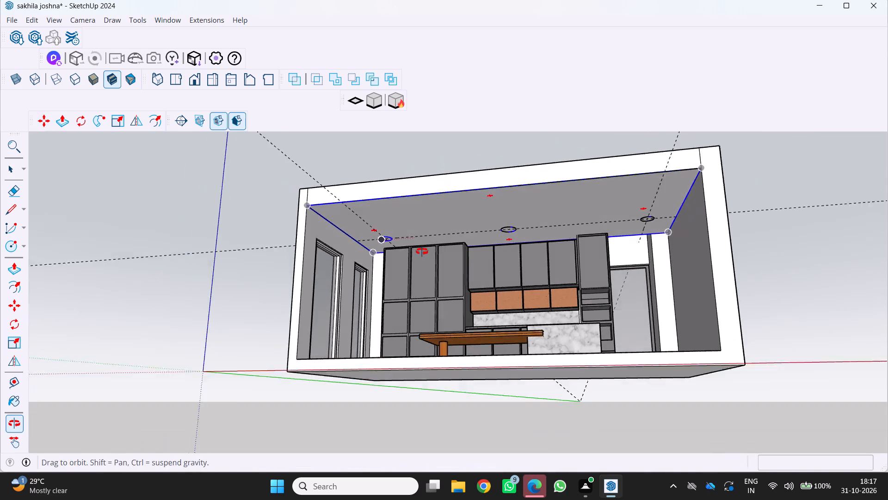
pyautogui.moveTo(422, 251); pyautogui.dragTo(426, 255, button='middle')
pyautogui.press('space')
pyautogui.moveTo(482, 214); pyautogui.dragTo(475, 186, button='middle')
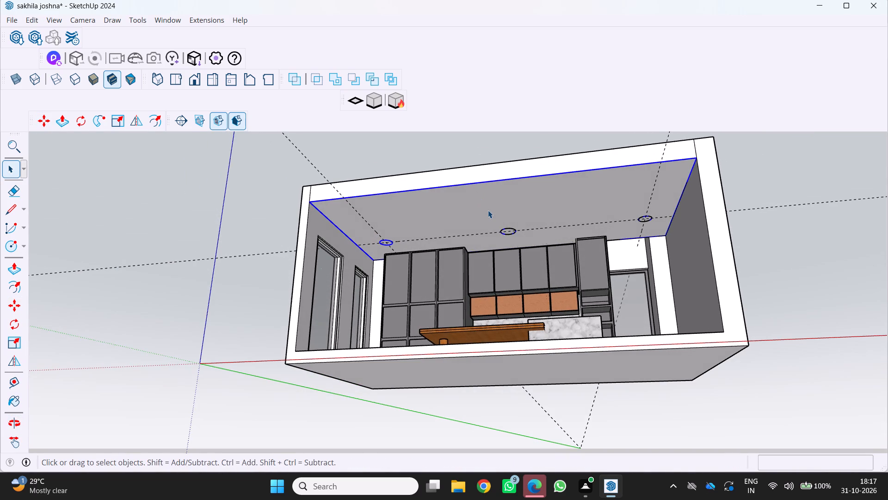
pyautogui.press('space')
pyautogui.press('space')
pyautogui.scroll(-2, 468, 201)
pyautogui.press('space')
pyautogui.scroll(-3, 475, 221)
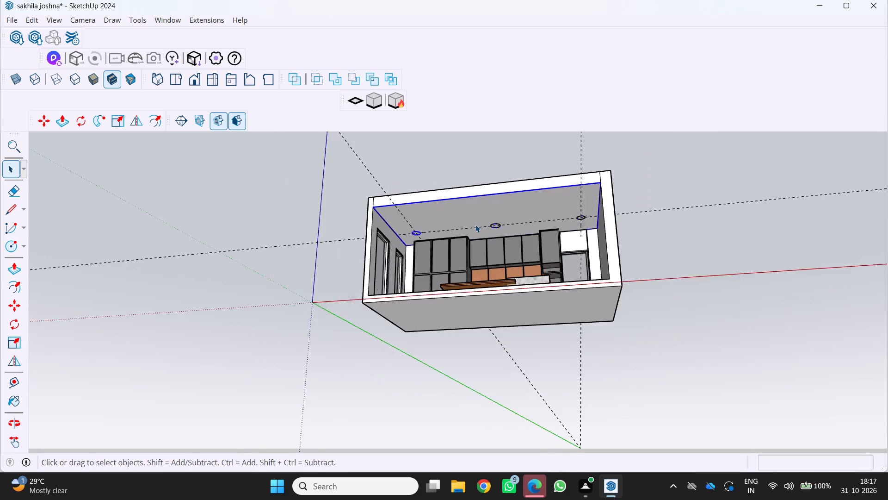
pyautogui.scroll(-1, 475, 225)
pyautogui.moveTo(478, 221); pyautogui.dragTo(489, 247, button='middle')
pyautogui.press('space')
pyautogui.middleClick(495, 260)
pyautogui.scroll(2, 666, 254)
pyautogui.moveTo(684, 257); pyautogui.dragTo(675, 289, button='middle')
pyautogui.press('space')
pyautogui.middleClick(675, 289)
pyautogui.press('space')
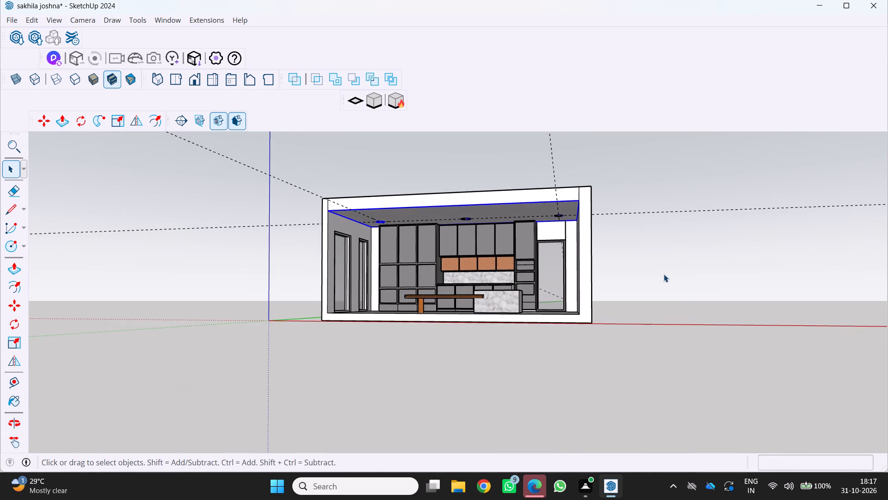
pyautogui.click(664, 274)
pyautogui.scroll(1, 591, 255)
pyautogui.moveTo(591, 255); pyautogui.dragTo(604, 206, button='middle')
pyautogui.middleClick(604, 206)
pyautogui.scroll(2, 600, 211)
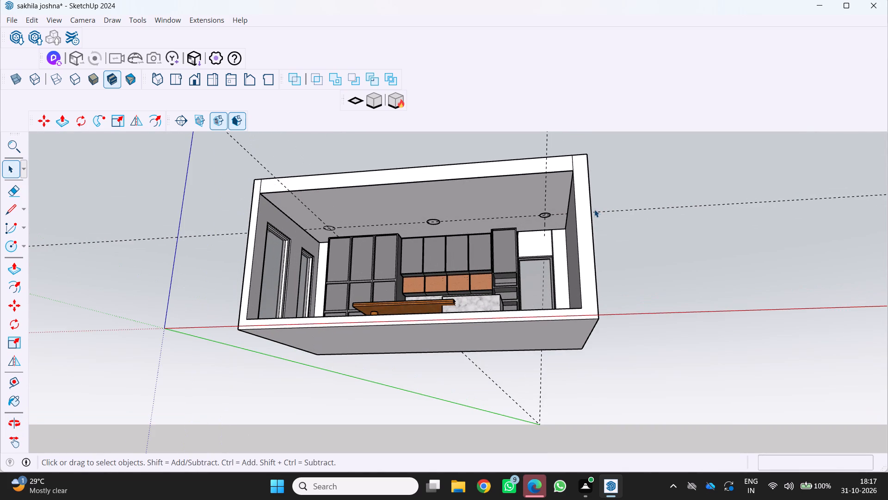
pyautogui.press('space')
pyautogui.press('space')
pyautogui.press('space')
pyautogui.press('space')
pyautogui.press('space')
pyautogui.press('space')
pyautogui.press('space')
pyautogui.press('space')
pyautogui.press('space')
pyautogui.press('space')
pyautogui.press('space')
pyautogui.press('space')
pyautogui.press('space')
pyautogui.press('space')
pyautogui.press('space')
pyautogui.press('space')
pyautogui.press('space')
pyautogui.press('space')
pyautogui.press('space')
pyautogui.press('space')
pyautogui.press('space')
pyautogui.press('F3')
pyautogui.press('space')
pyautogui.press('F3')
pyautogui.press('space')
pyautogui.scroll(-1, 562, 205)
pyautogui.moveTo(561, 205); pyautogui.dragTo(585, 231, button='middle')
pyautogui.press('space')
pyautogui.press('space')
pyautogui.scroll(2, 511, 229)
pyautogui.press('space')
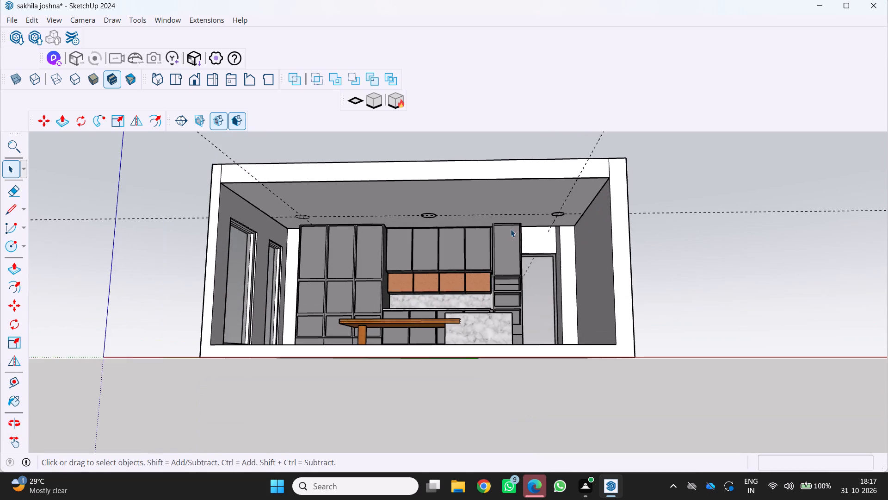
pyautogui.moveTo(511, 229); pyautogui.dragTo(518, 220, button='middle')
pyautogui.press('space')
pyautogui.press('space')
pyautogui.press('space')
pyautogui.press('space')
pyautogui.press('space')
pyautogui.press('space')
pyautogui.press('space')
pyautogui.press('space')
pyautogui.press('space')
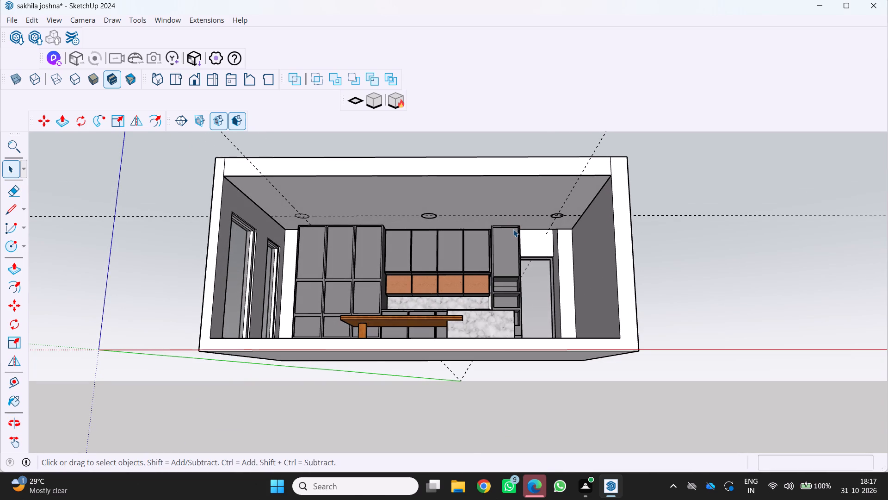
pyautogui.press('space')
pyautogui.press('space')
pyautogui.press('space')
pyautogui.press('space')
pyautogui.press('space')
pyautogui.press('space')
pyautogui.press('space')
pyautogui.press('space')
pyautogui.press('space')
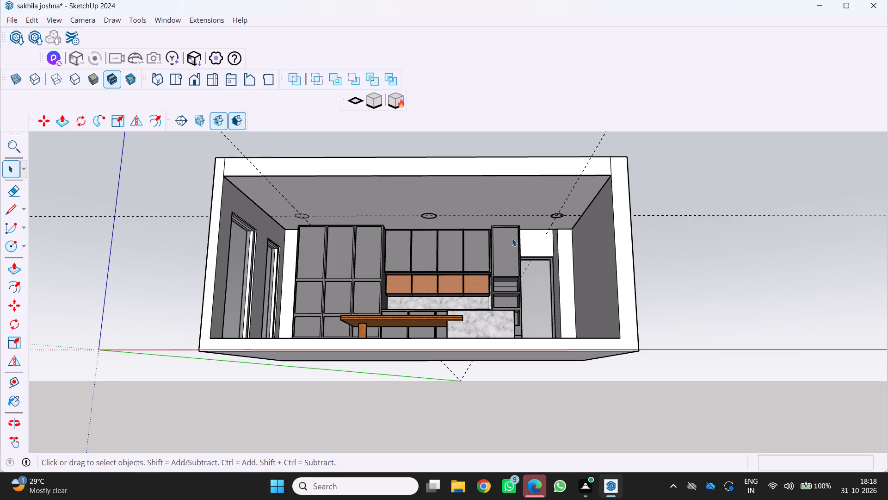
# Open the ceiling group containing the circle near the windows for editing.
pyautogui.moveTo(512, 237); pyautogui.dragTo(499, 198, button='middle')
pyautogui.scroll(4, 434, 244)
pyautogui.moveTo(436, 235); pyautogui.dragTo(444, 213, button='middle')
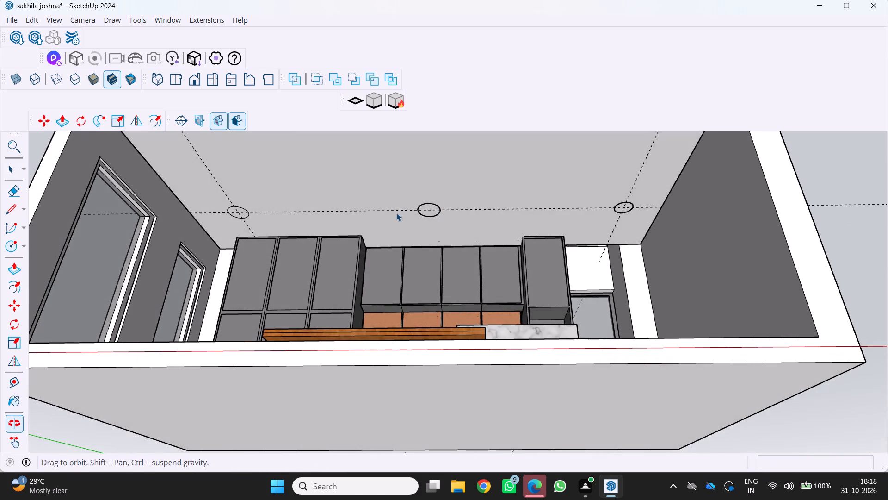
pyautogui.scroll(6, 299, 194)
pyautogui.moveTo(237, 242); pyautogui.dragTo(266, 228, button='middle')
pyautogui.scroll(-3, 209, 193)
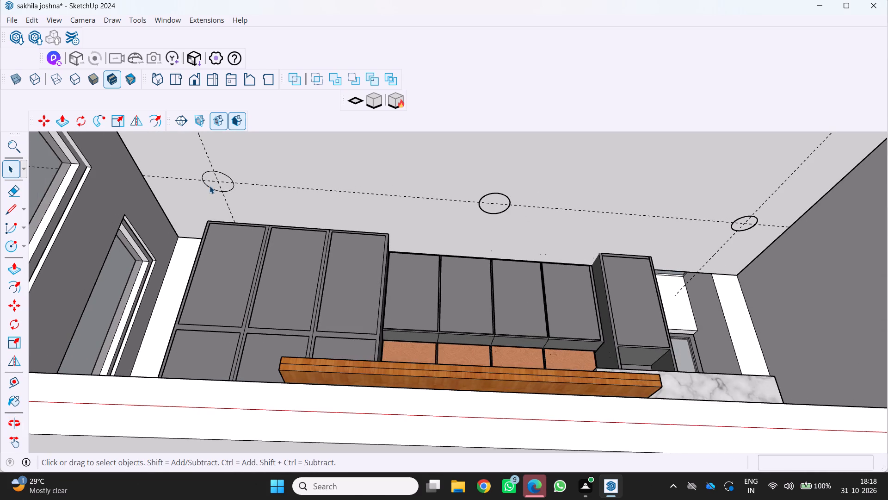
pyautogui.scroll(3, 210, 189)
pyautogui.click(214, 189)
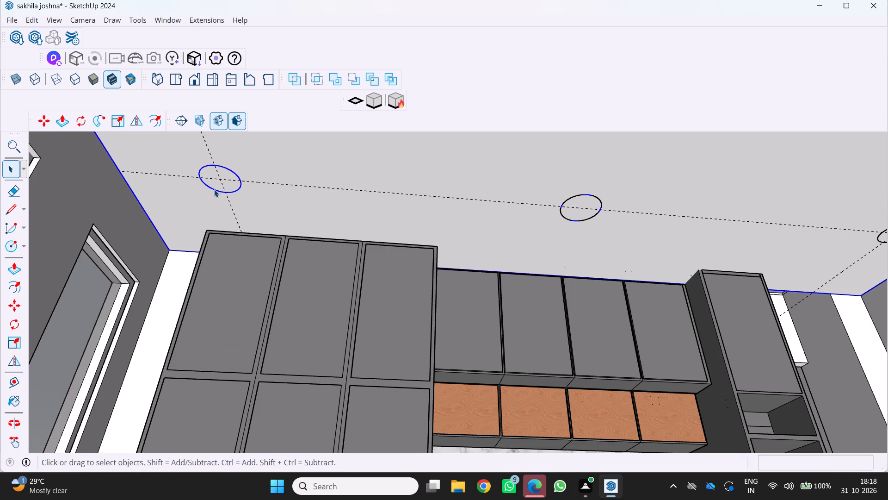
pyautogui.doubleClick(214, 189)
pyautogui.click(214, 189)
pyautogui.doubleClick(214, 189)
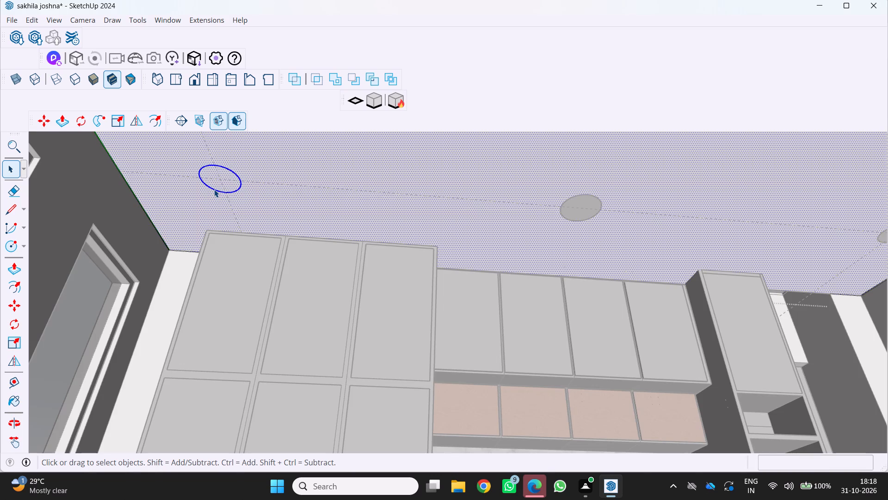
# Copy the circle near the windows about 3.62' across the ceiling along its guide, away from the cabinets.
pyautogui.click(214, 189)
pyautogui.doubleClick(215, 189)
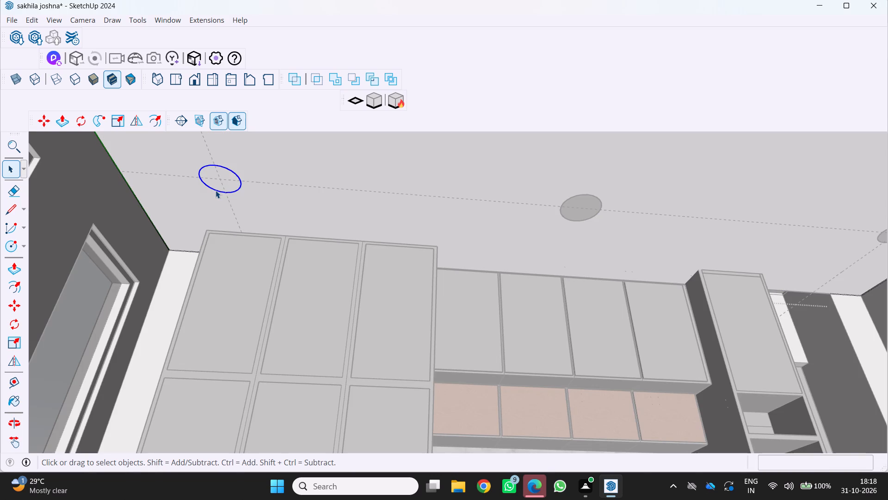
pyautogui.scroll(-4, 217, 191)
pyautogui.press('m')
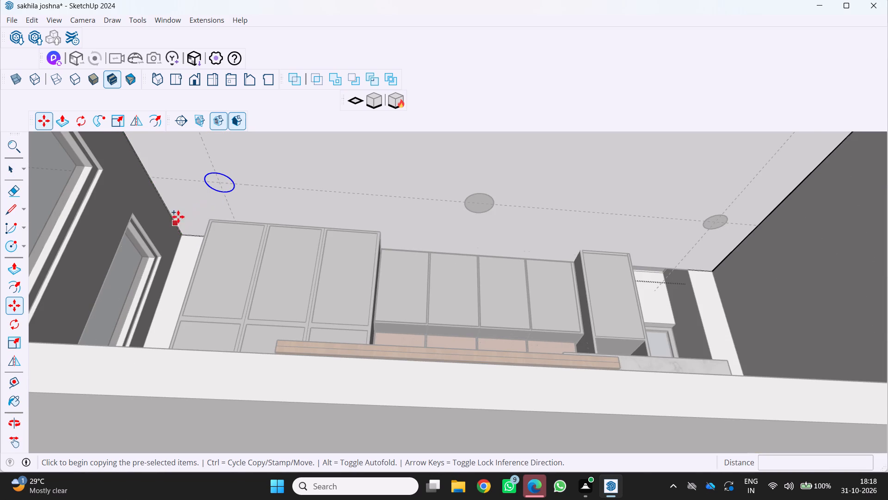
pyautogui.scroll(-9, 184, 206)
pyautogui.moveTo(198, 179); pyautogui.dragTo(192, 215, button='middle')
pyautogui.scroll(6, 190, 187)
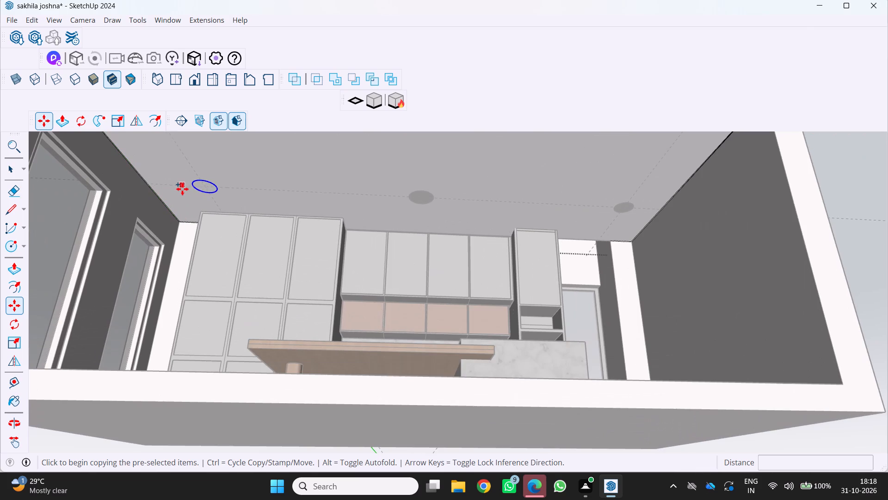
pyautogui.click(199, 194)
pyautogui.scroll(-5, 187, 187)
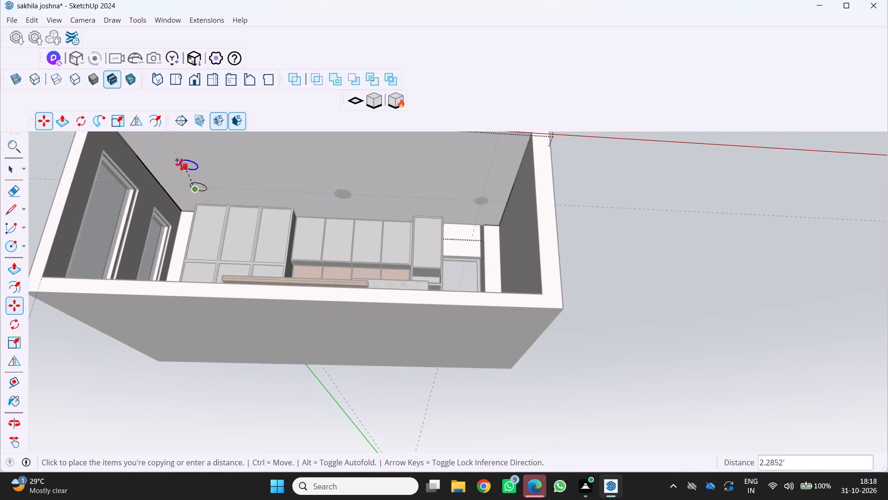
pyautogui.scroll(-6, 174, 150)
pyautogui.moveTo(180, 157); pyautogui.dragTo(257, 258, button='middle')
pyautogui.scroll(-3, 257, 258)
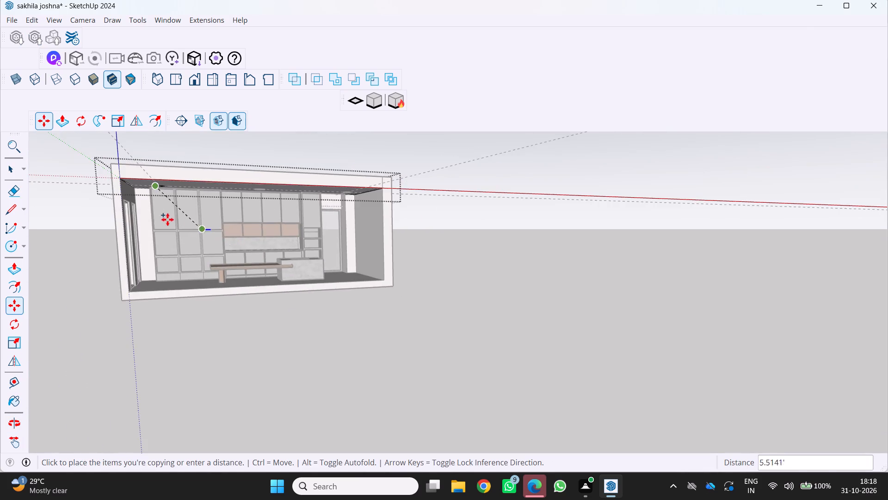
pyautogui.scroll(2, 159, 206)
pyautogui.moveTo(164, 166); pyautogui.dragTo(183, 123, button='middle')
pyautogui.scroll(1, 183, 124)
pyautogui.middleClick(183, 122)
pyautogui.scroll(2, 156, 167)
pyautogui.moveTo(157, 166); pyautogui.dragTo(166, 130, button='middle')
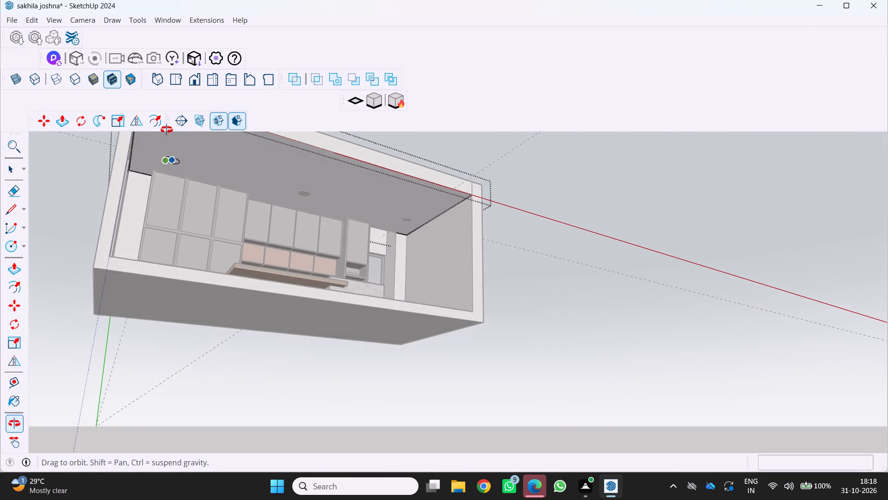
pyautogui.moveTo(166, 130); pyautogui.dragTo(165, 137, button='middle')
pyautogui.middleClick(165, 137)
pyautogui.scroll(-8, 177, 160)
pyautogui.moveTo(174, 167); pyautogui.dragTo(179, 182, button='middle')
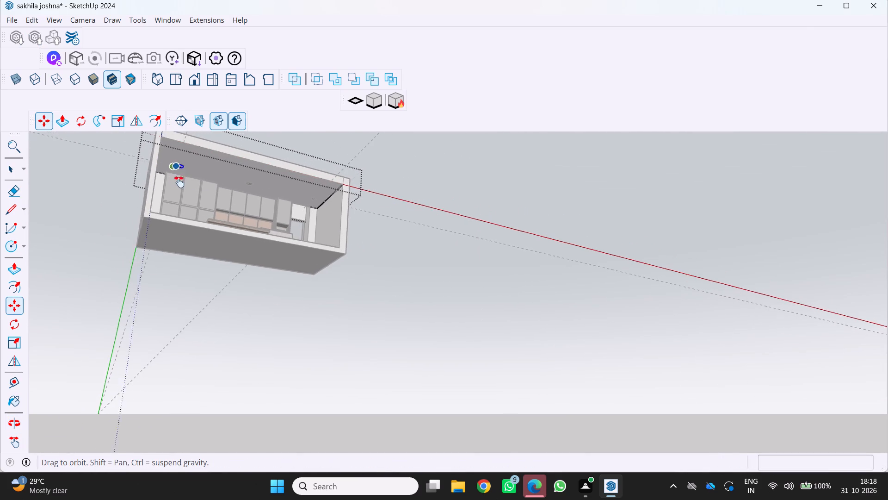
pyautogui.moveTo(179, 182); pyautogui.dragTo(124, 291, button='middle')
pyautogui.scroll(-4, 124, 291)
pyautogui.moveTo(130, 269); pyautogui.dragTo(86, 337, button='middle')
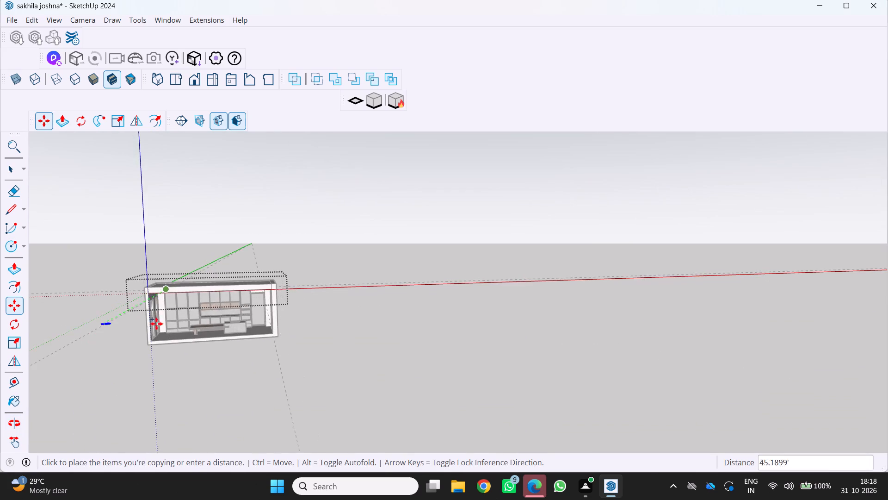
pyautogui.scroll(8, 165, 318)
pyautogui.moveTo(173, 295); pyautogui.dragTo(156, 250, button='middle')
pyautogui.scroll(5, 165, 273)
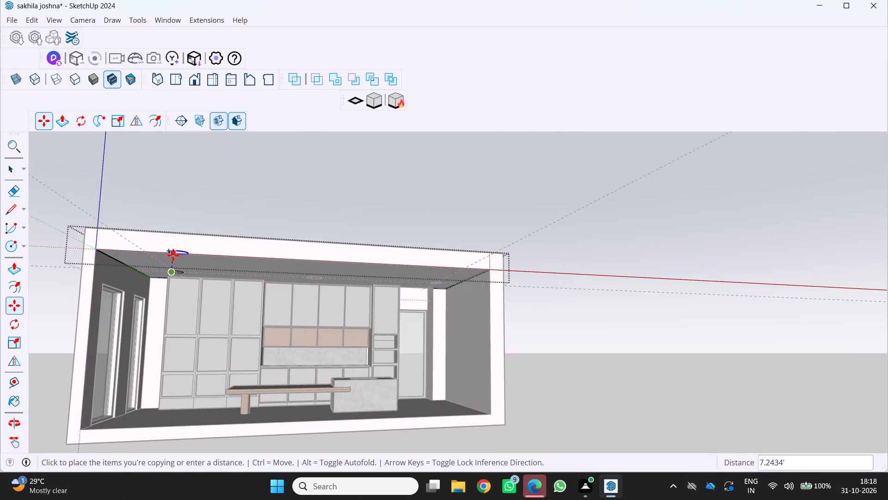
pyautogui.scroll(-2, 173, 255)
pyautogui.moveTo(175, 259); pyautogui.dragTo(176, 233, button='middle')
pyautogui.scroll(3, 155, 250)
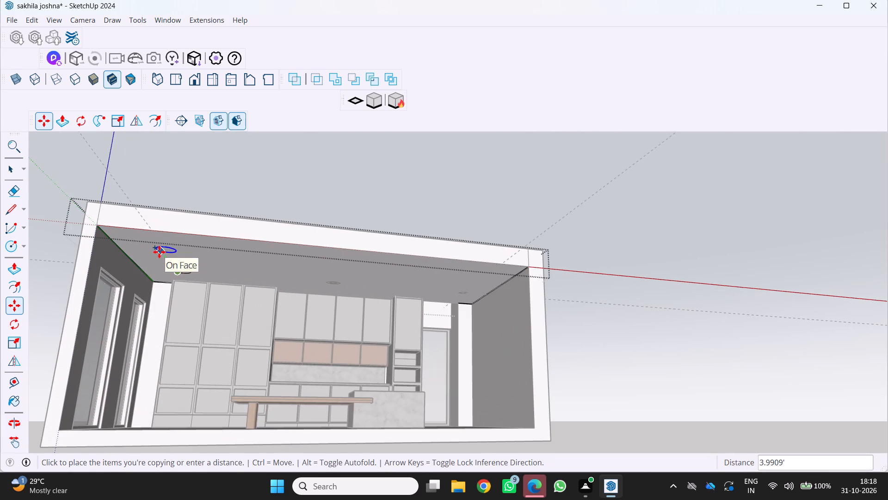
pyautogui.click(159, 256)
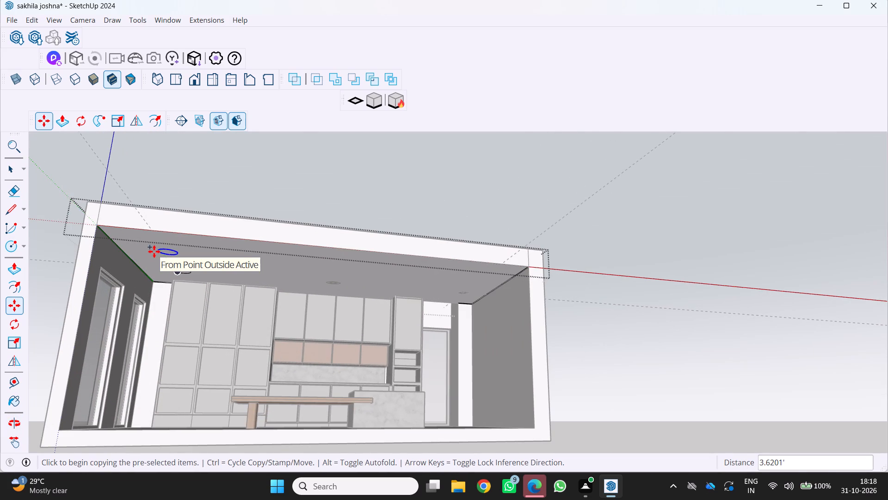
# Copy the new circle about 2.61' further along the same guide toward the room's open side, and leave the Move tool.
pyautogui.click(154, 251)
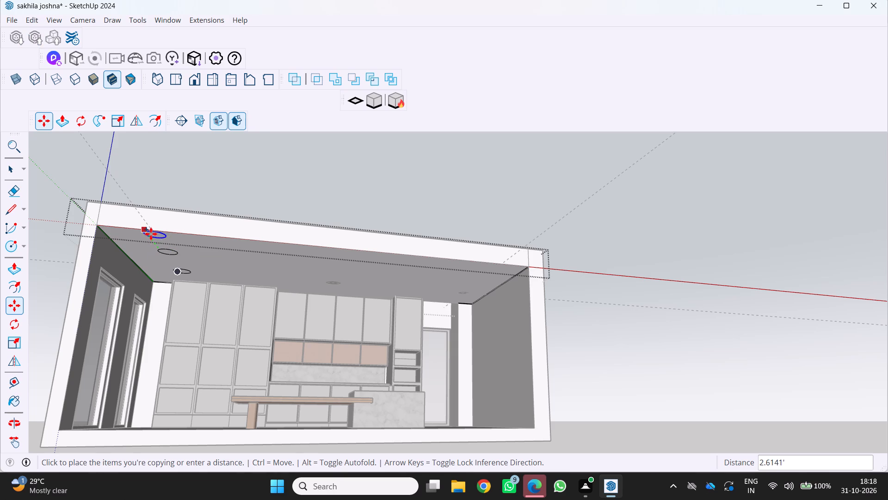
pyautogui.click(150, 234)
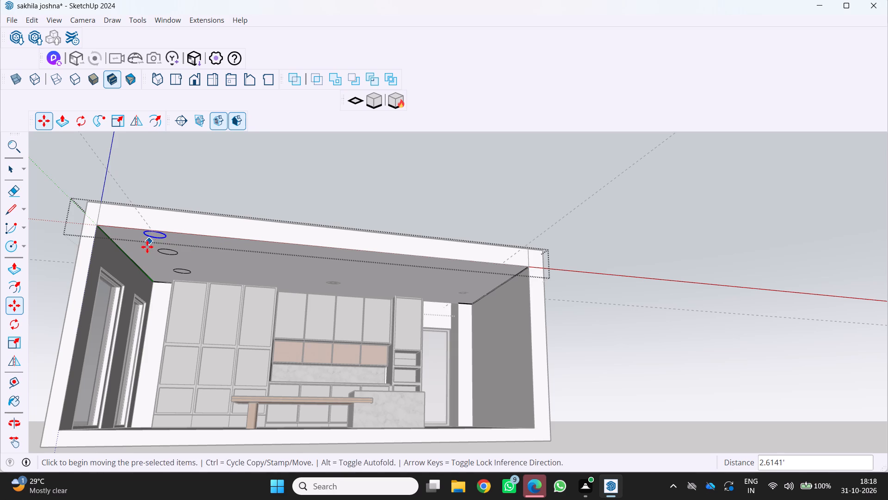
pyautogui.moveTo(148, 247); pyautogui.dragTo(176, 193, button='middle')
pyautogui.middleClick(176, 193)
pyautogui.middleClick(176, 193)
pyautogui.scroll(-4, 166, 246)
pyautogui.moveTo(349, 292); pyautogui.dragTo(324, 281, button='middle')
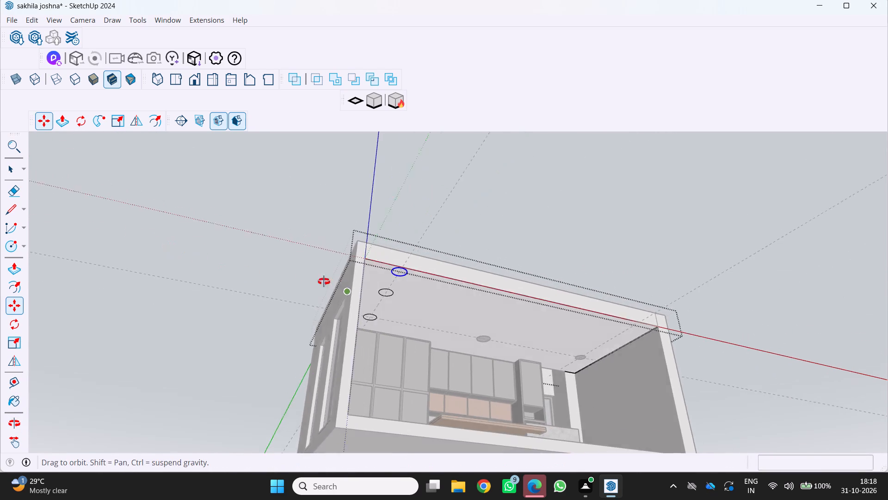
pyautogui.moveTo(324, 281); pyautogui.dragTo(205, 257, button='middle')
pyautogui.middleClick(204, 258)
pyautogui.moveTo(507, 318); pyautogui.dragTo(497, 344, button='middle')
pyautogui.middleClick(497, 344)
pyautogui.press('space')
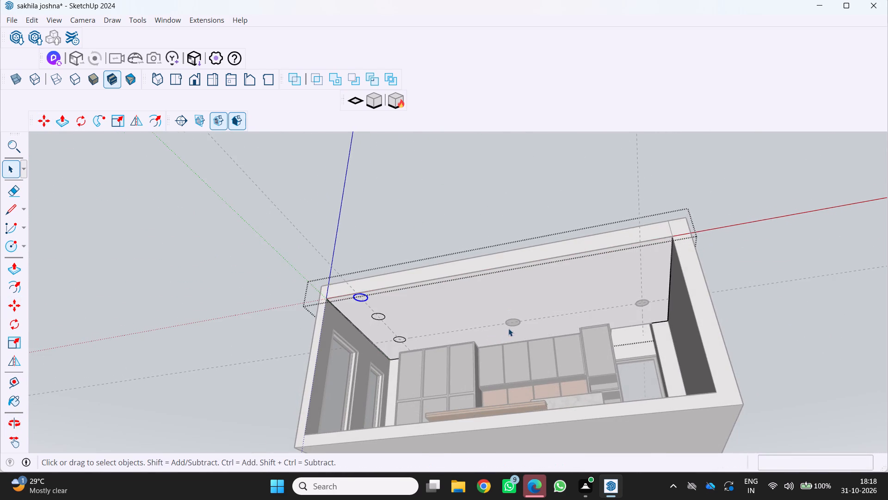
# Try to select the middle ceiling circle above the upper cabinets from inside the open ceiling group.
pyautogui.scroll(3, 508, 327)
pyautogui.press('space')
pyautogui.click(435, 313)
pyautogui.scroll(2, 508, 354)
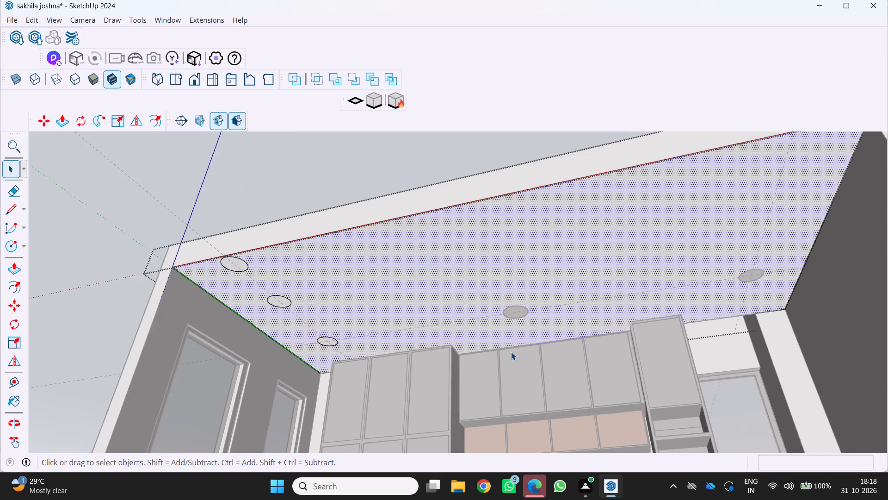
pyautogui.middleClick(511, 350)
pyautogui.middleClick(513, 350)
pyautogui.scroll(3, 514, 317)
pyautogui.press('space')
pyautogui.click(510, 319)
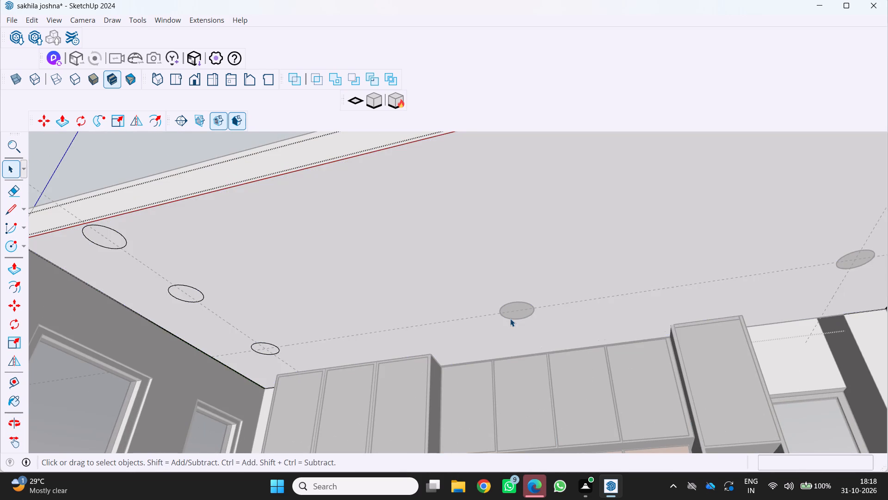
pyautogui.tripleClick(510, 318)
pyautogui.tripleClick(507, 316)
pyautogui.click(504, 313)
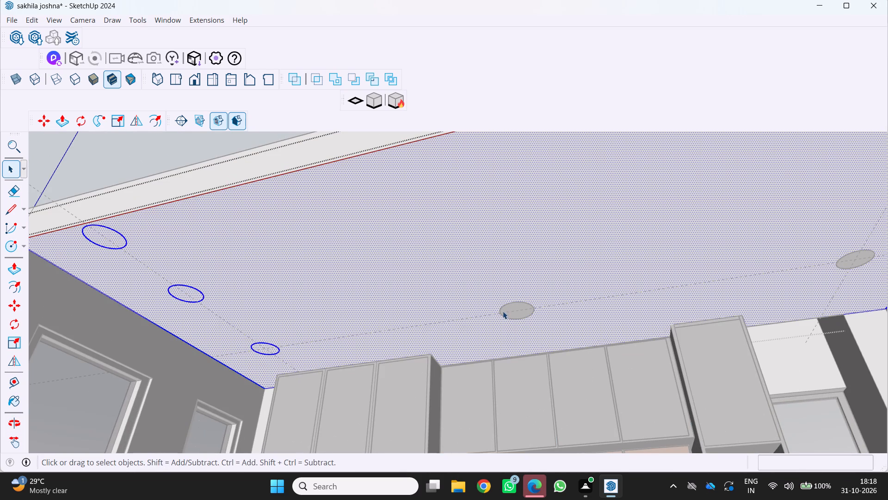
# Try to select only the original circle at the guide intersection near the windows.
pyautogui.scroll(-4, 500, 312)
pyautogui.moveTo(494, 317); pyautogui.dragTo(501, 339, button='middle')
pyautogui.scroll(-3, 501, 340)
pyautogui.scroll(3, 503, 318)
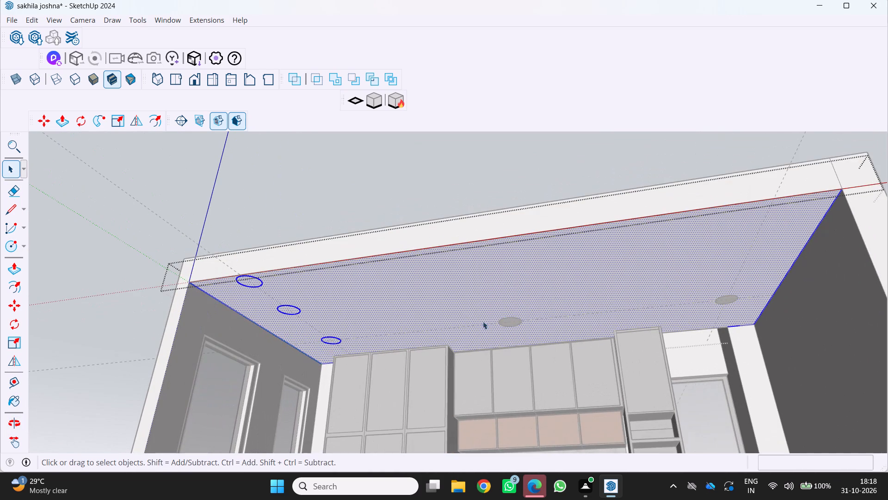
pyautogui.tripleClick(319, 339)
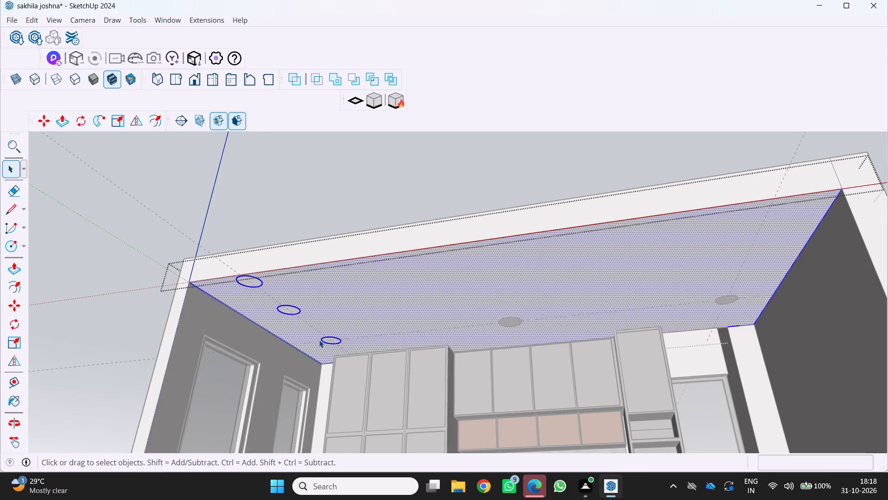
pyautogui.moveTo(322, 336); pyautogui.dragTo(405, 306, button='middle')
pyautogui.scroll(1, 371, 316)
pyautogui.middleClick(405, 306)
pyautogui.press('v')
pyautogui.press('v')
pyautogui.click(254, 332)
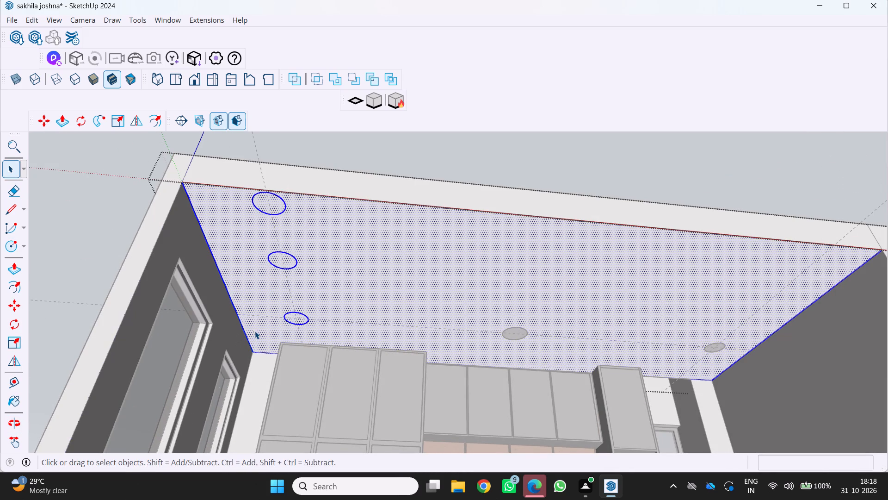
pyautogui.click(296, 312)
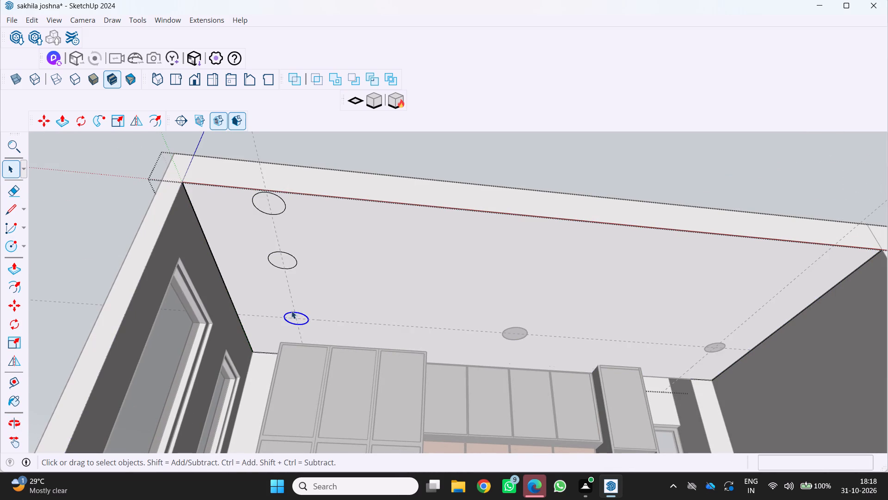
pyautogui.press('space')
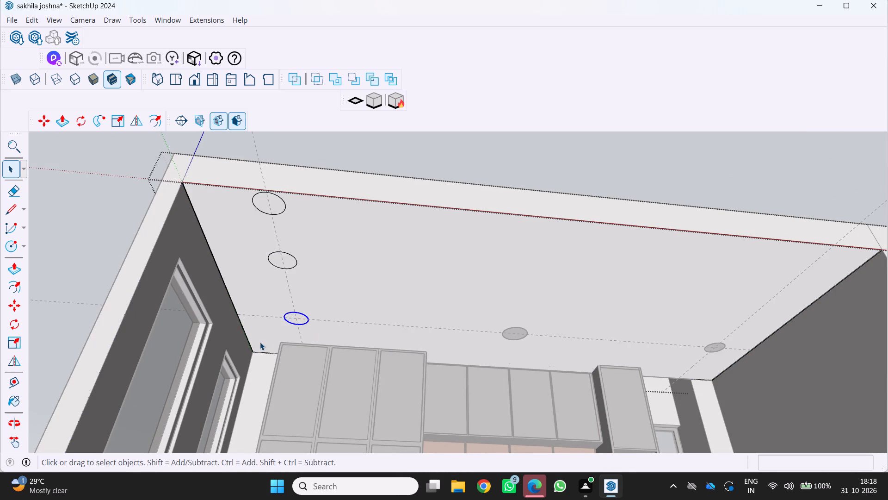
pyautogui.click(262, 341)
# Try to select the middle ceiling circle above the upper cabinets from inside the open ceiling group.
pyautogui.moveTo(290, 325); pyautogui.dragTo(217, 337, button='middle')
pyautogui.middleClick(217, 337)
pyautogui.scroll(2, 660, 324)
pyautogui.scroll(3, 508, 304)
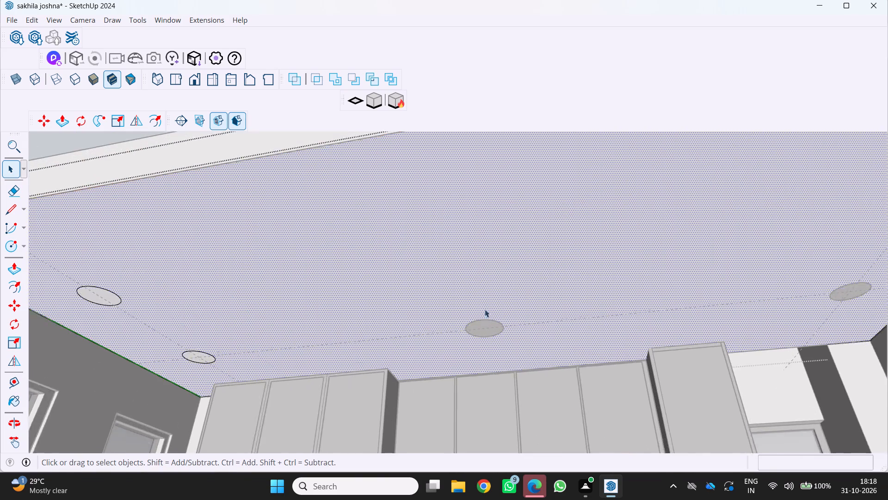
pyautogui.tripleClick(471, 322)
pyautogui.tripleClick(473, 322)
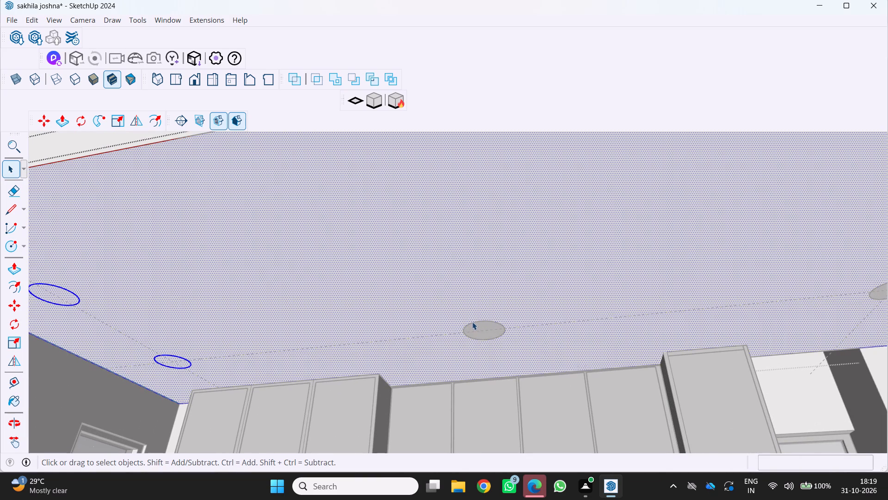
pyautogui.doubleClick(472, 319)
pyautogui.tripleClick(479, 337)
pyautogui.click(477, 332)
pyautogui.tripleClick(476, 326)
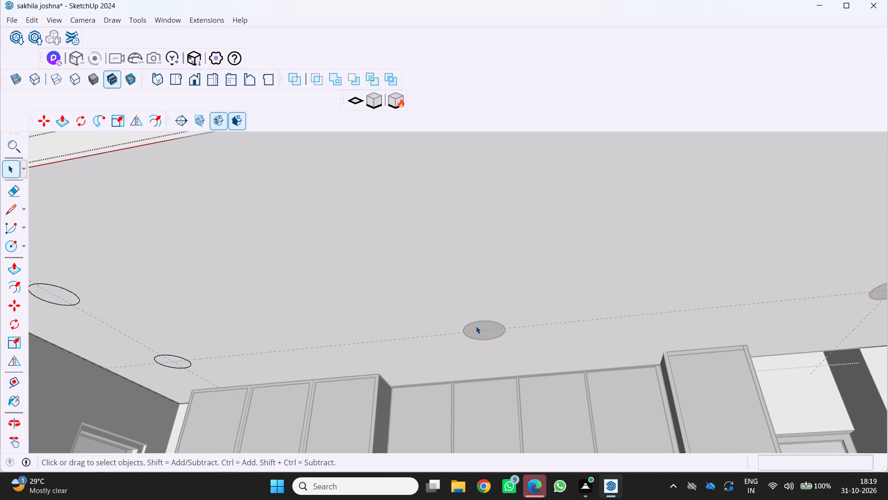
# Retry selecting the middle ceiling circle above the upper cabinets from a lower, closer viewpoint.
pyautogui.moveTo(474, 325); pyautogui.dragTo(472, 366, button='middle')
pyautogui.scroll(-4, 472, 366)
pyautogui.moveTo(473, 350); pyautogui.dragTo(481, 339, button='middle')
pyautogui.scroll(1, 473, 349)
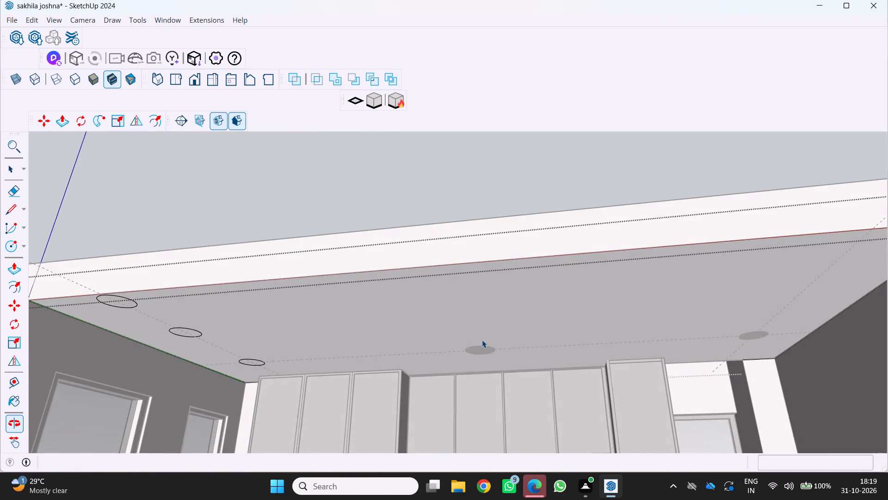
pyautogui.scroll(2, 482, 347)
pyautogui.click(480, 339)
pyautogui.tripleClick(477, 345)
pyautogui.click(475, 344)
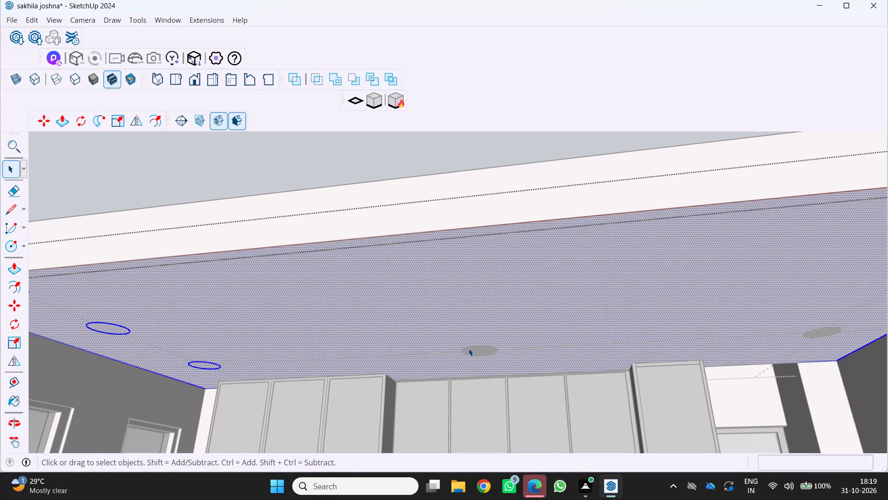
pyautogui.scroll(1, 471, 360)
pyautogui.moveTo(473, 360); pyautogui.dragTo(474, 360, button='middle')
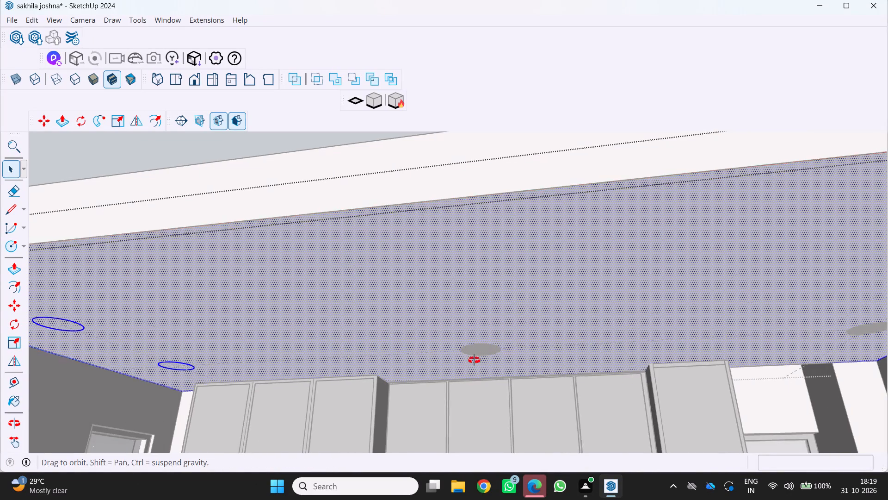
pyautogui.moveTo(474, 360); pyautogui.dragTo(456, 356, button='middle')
# Clear the ceiling selection and close the open ceiling group to return to the whole model.
pyautogui.scroll(-4, 469, 343)
pyautogui.moveTo(471, 340); pyautogui.dragTo(454, 312, button='middle')
pyautogui.middleClick(455, 314)
pyautogui.scroll(-8, 458, 316)
pyautogui.moveTo(466, 325); pyautogui.dragTo(526, 387, button='middle')
pyautogui.scroll(-1, 468, 327)
pyautogui.scroll(-5, 521, 386)
pyautogui.middleClick(527, 388)
pyautogui.moveTo(516, 377); pyautogui.dragTo(517, 379, button='middle')
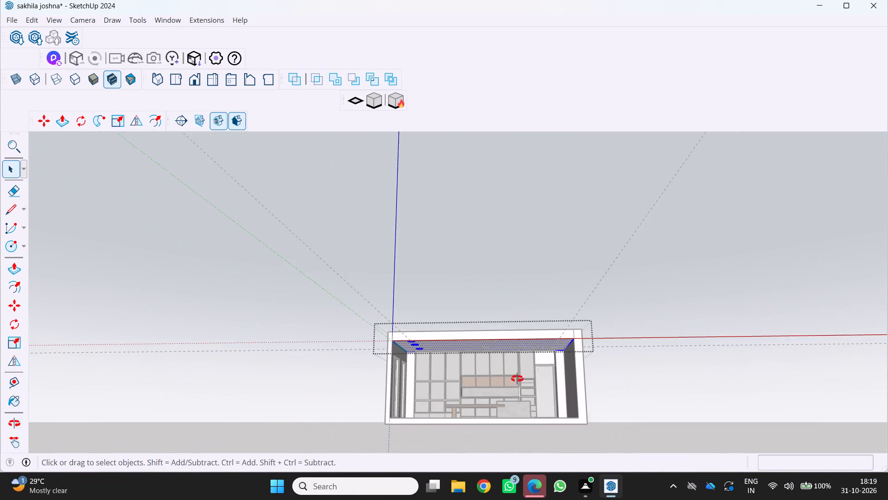
pyautogui.moveTo(517, 379); pyautogui.dragTo(504, 430, button='middle')
pyautogui.middleClick(504, 429)
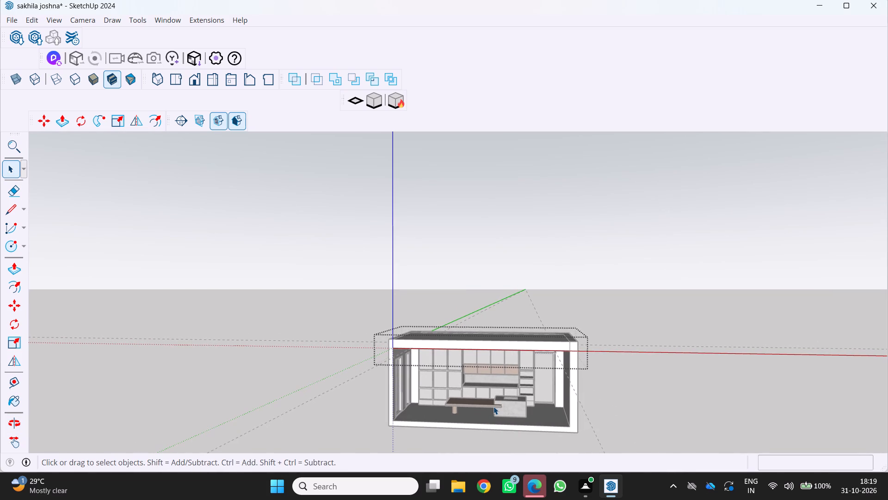
pyautogui.press('space')
pyautogui.click(346, 389)
# Examine the whole kitchen room and its ceiling guide lines from outside the open front.
pyautogui.moveTo(369, 400); pyautogui.dragTo(366, 363, button='middle')
pyautogui.scroll(1, 369, 397)
pyautogui.scroll(3, 406, 382)
pyautogui.moveTo(407, 379); pyautogui.dragTo(394, 332, button='middle')
pyautogui.scroll(-4, 398, 331)
pyautogui.press('space')
pyautogui.middleClick(396, 329)
pyautogui.middleClick(396, 329)
pyautogui.moveTo(395, 328); pyautogui.dragTo(393, 402, button='middle')
pyautogui.middleClick(394, 404)
pyautogui.scroll(-1, 413, 421)
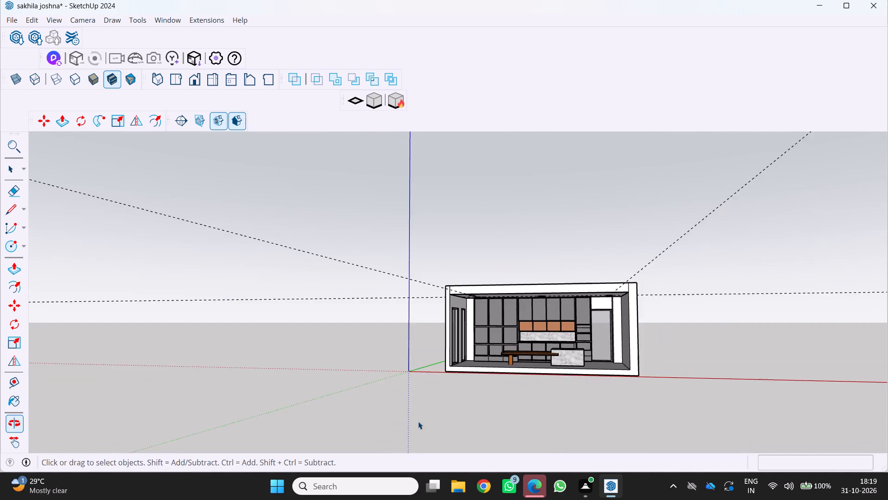
pyautogui.moveTo(430, 412); pyautogui.dragTo(418, 429, button='middle')
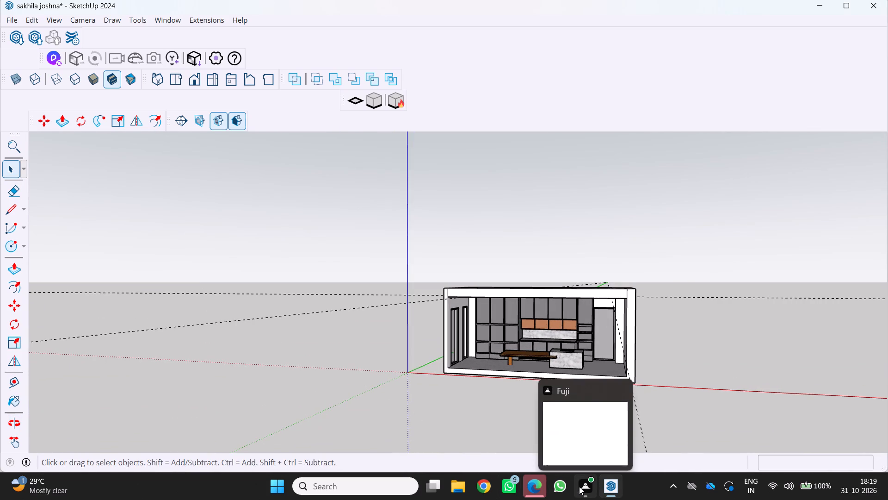
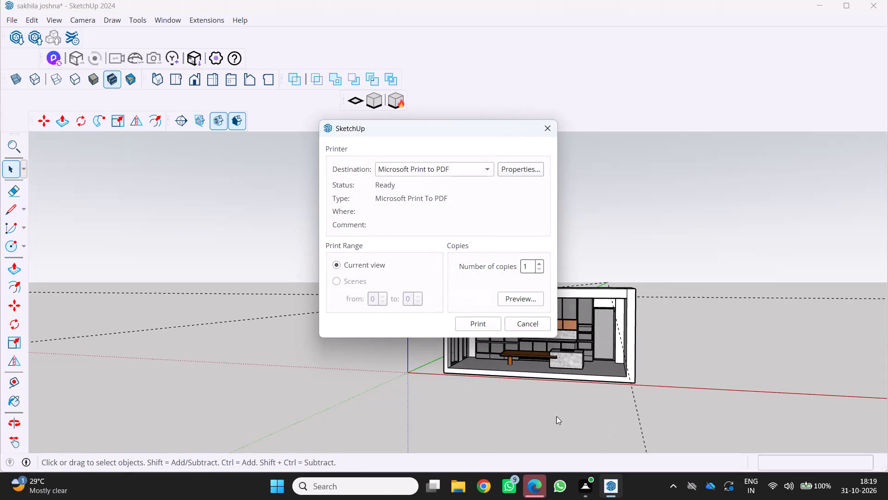
# Print the current kitchen view to a PDF named "kitchen oct 31" in the Documents folder.
pyautogui.click(472, 329)
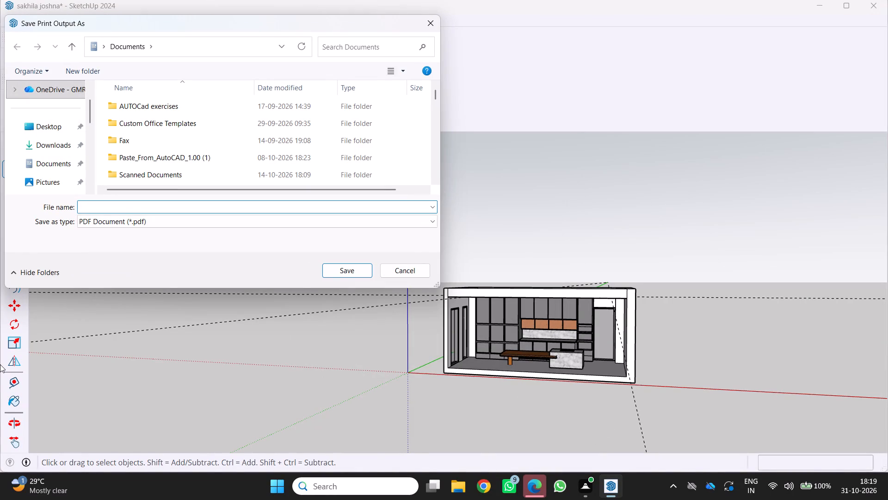
pyautogui.press('h')
pyautogui.press('BackSpace')
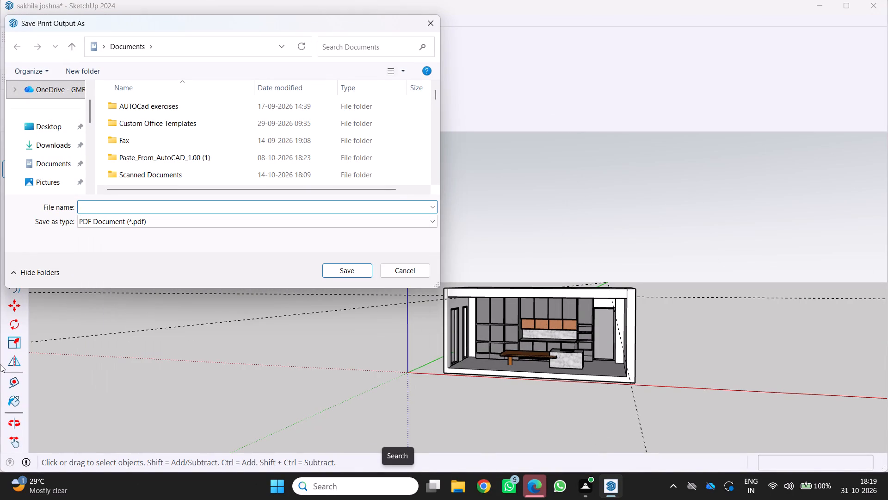
pyautogui.write('kitchen')
pyautogui.press('space')
pyautogui.write('oct')
pyautogui.press('space')
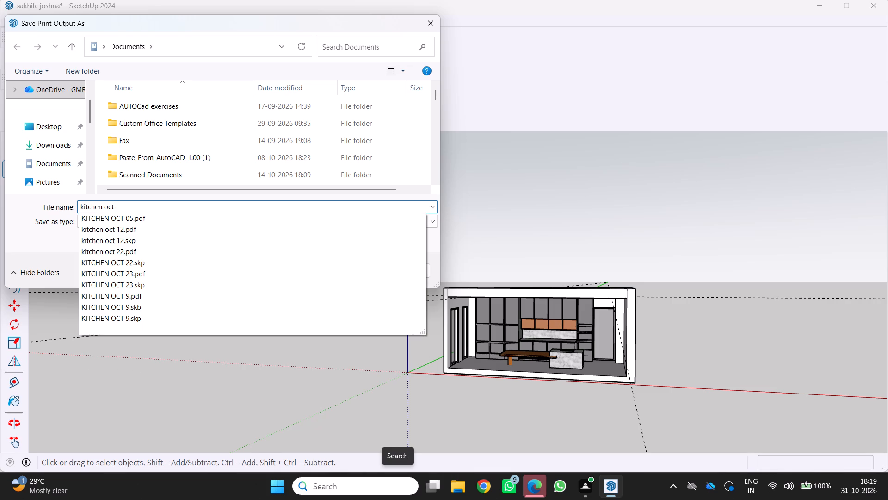
pyautogui.write('31')
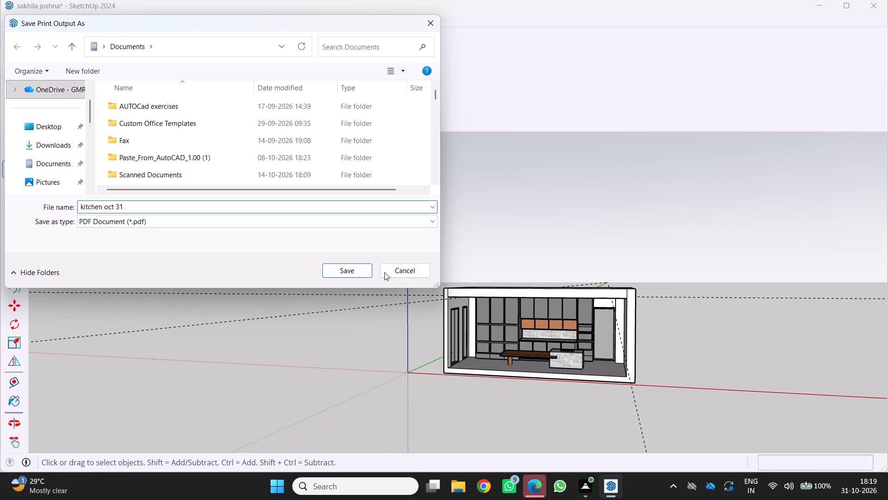
pyautogui.click(362, 268)
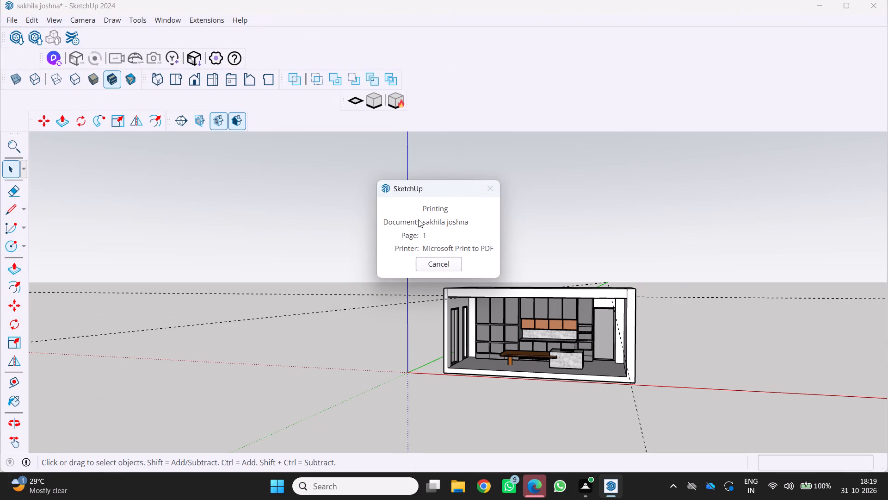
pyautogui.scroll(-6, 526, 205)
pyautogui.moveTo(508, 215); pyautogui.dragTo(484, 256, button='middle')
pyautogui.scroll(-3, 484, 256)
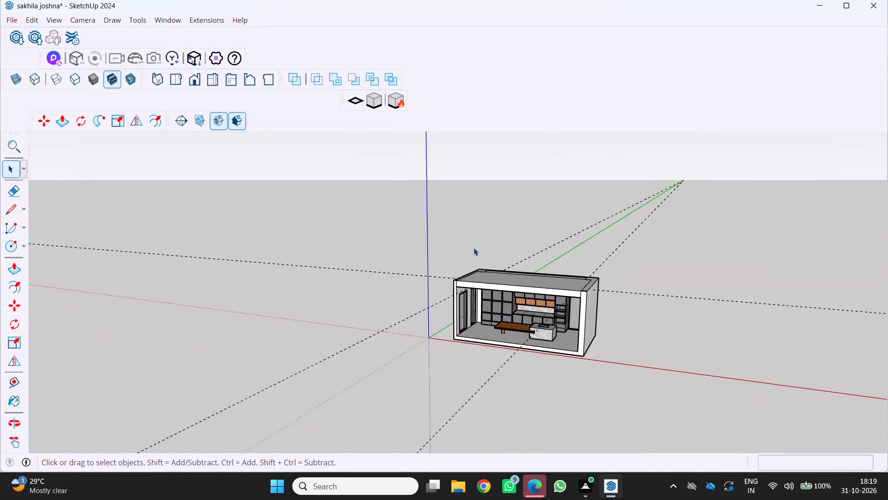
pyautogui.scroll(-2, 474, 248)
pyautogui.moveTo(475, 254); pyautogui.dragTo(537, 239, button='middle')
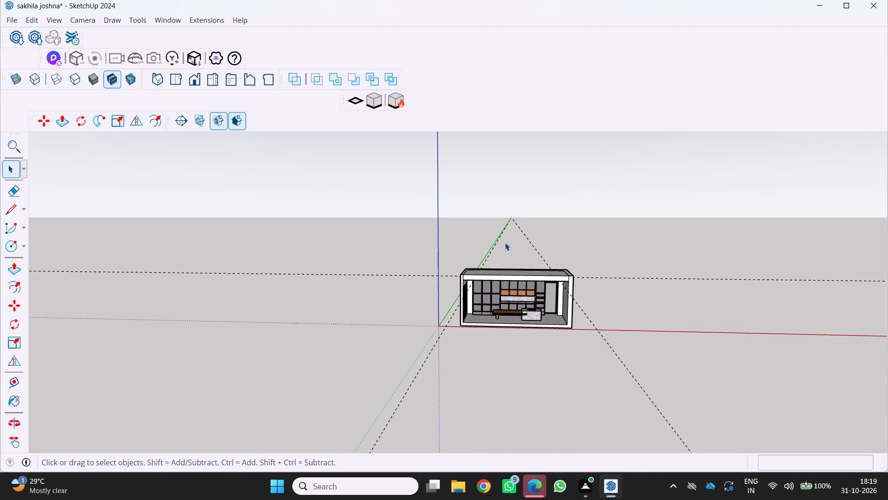
# Look over the printed kitchen PDF in Acrobat Reader and close it to return to the model.
pyautogui.scroll(-4, 509, 245)
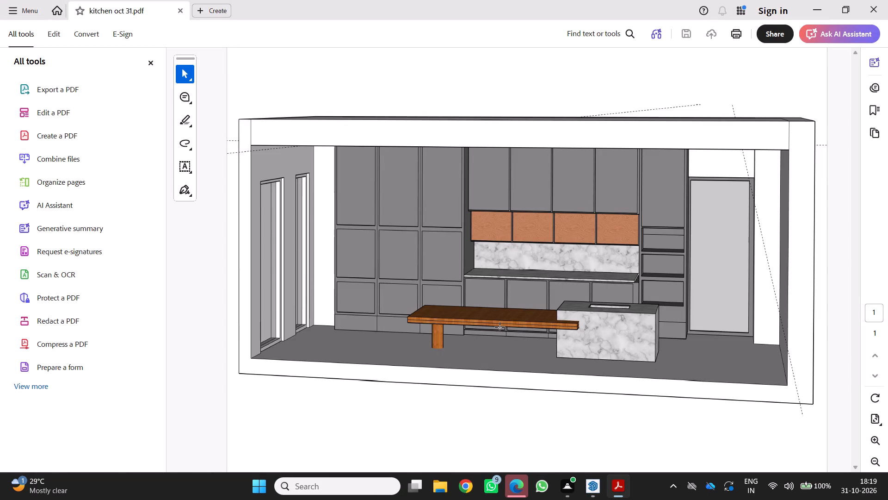
pyautogui.scroll(-2, 486, 342)
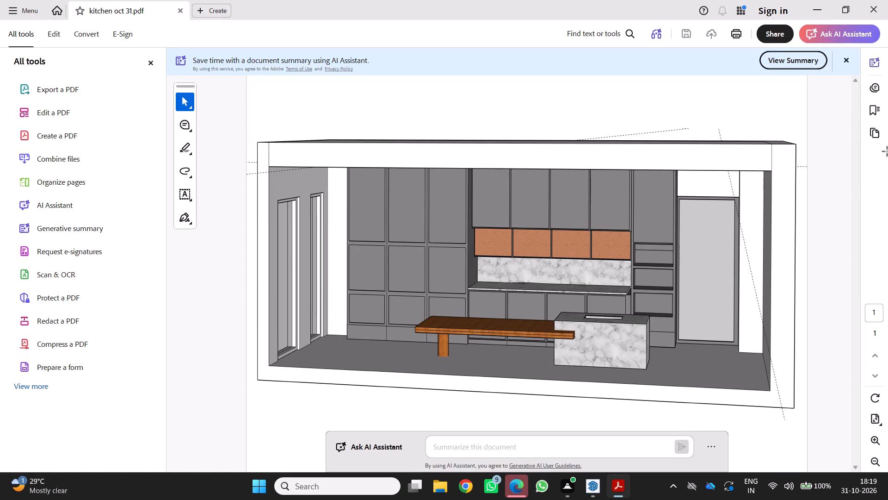
pyautogui.click(870, 12)
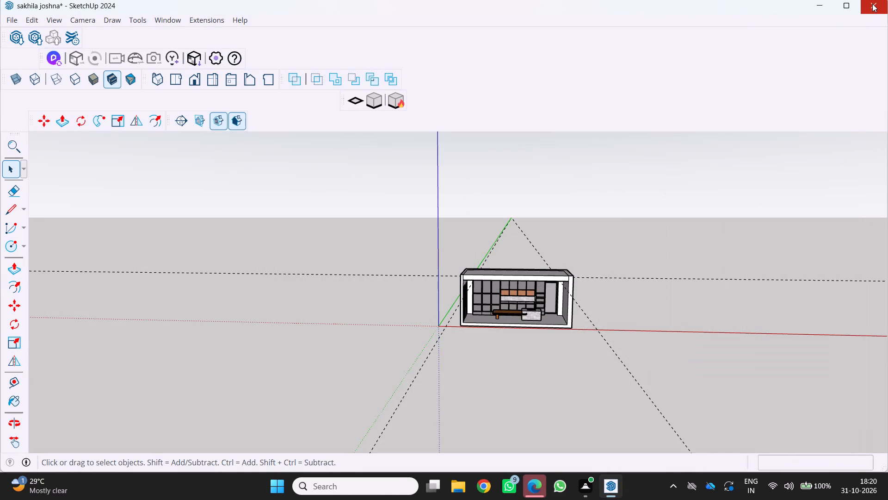